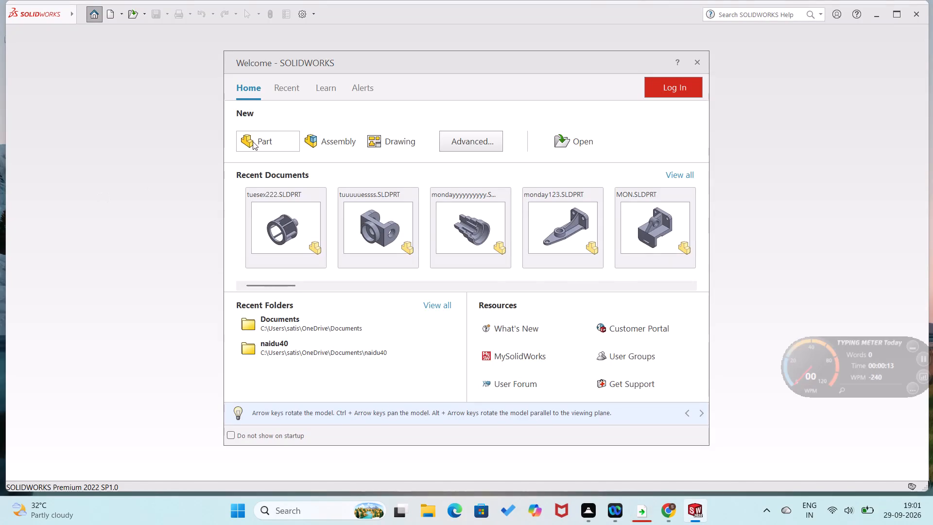
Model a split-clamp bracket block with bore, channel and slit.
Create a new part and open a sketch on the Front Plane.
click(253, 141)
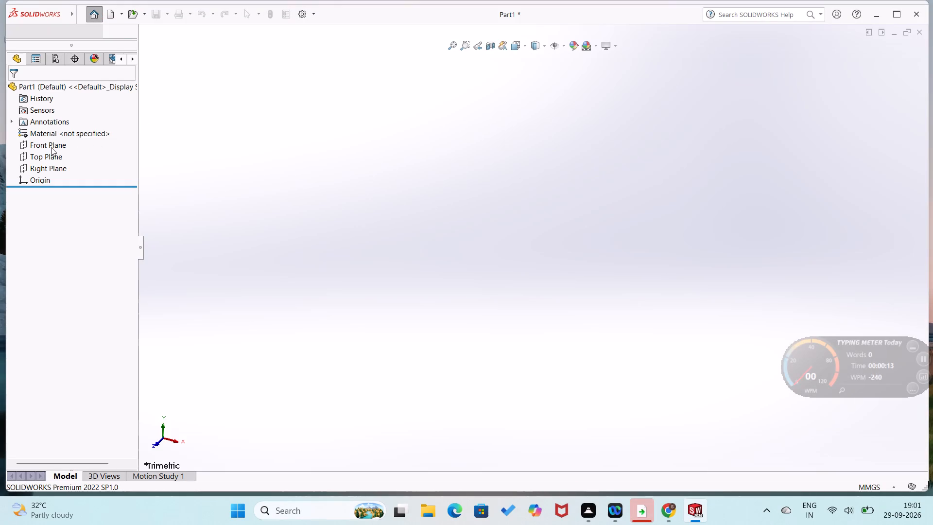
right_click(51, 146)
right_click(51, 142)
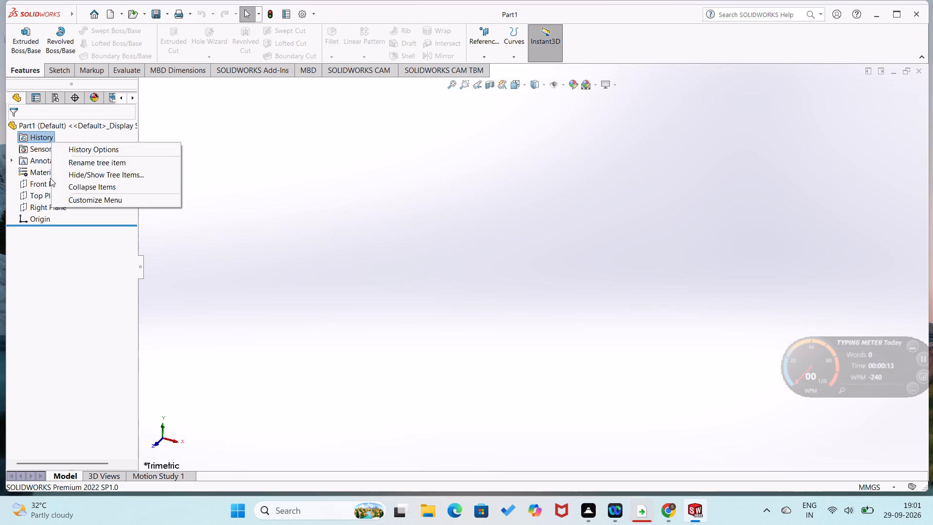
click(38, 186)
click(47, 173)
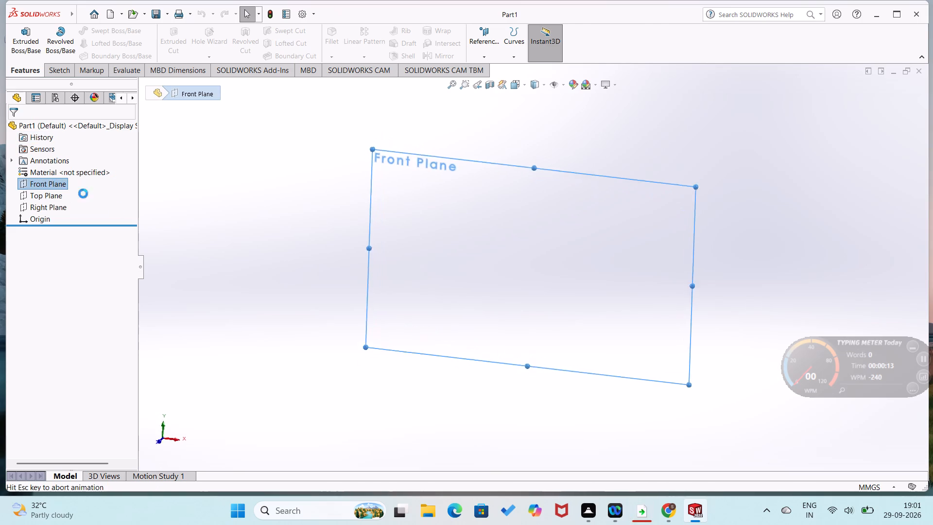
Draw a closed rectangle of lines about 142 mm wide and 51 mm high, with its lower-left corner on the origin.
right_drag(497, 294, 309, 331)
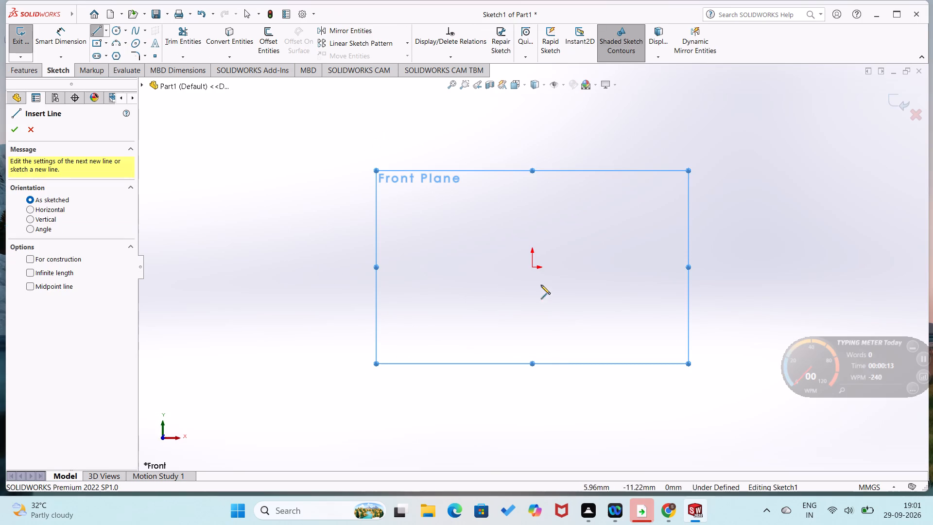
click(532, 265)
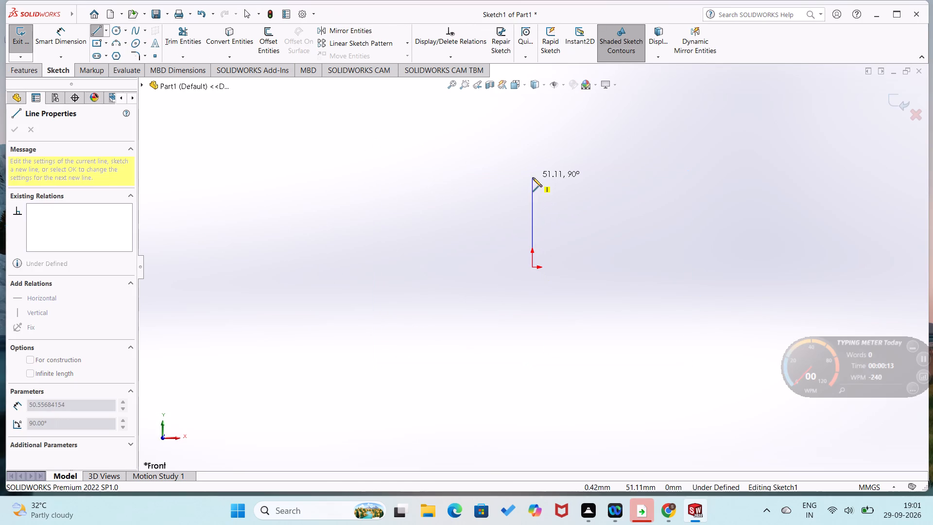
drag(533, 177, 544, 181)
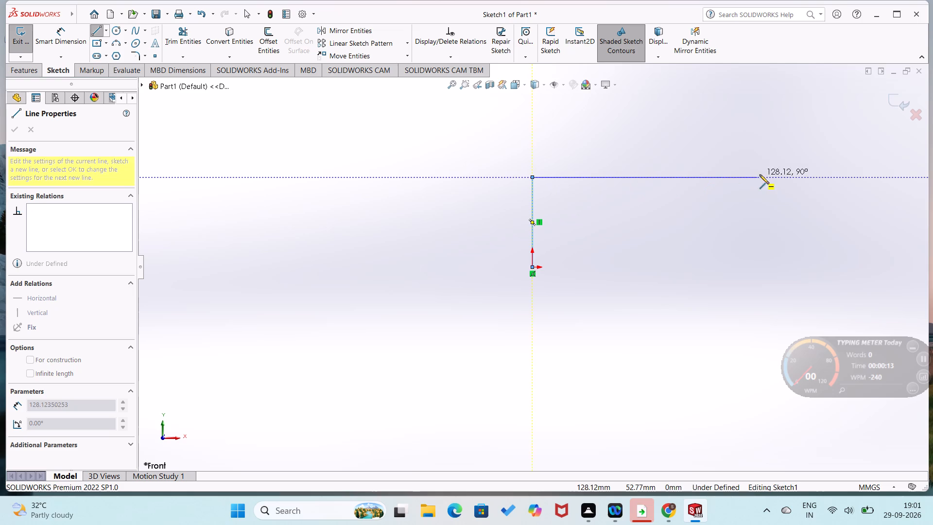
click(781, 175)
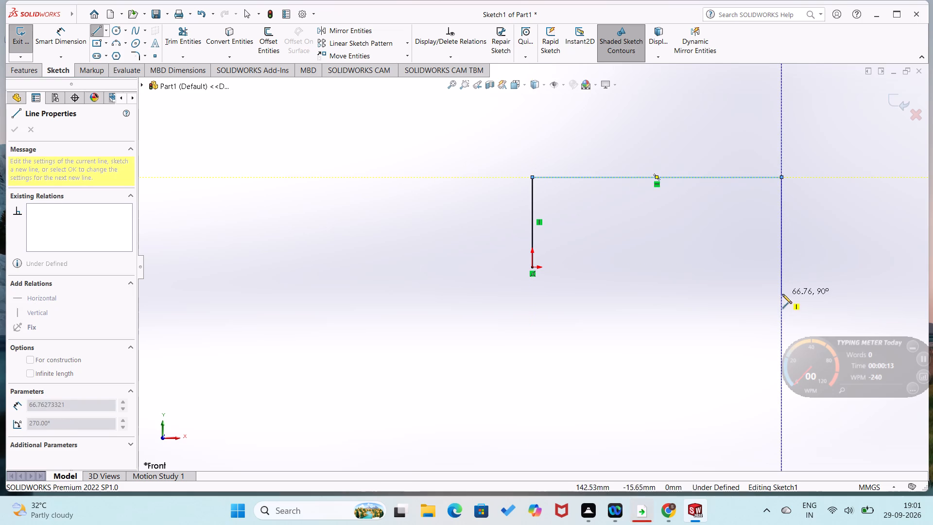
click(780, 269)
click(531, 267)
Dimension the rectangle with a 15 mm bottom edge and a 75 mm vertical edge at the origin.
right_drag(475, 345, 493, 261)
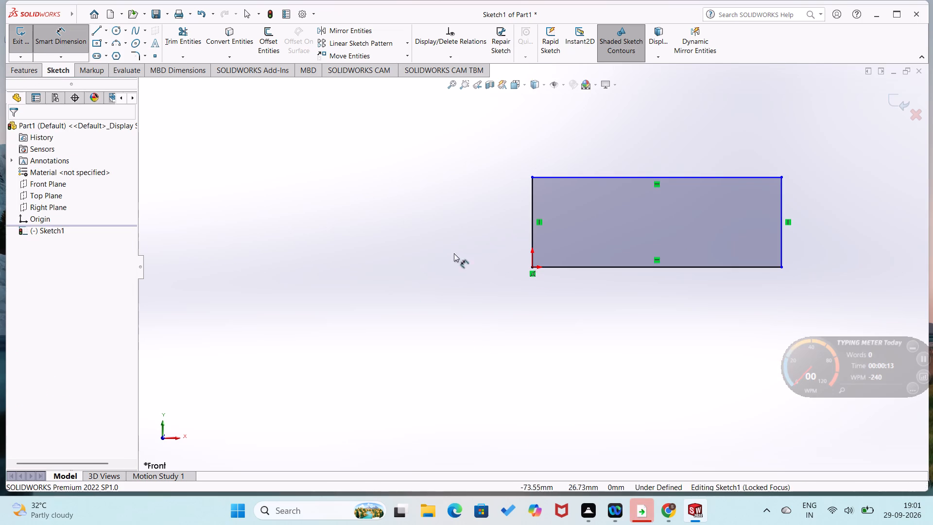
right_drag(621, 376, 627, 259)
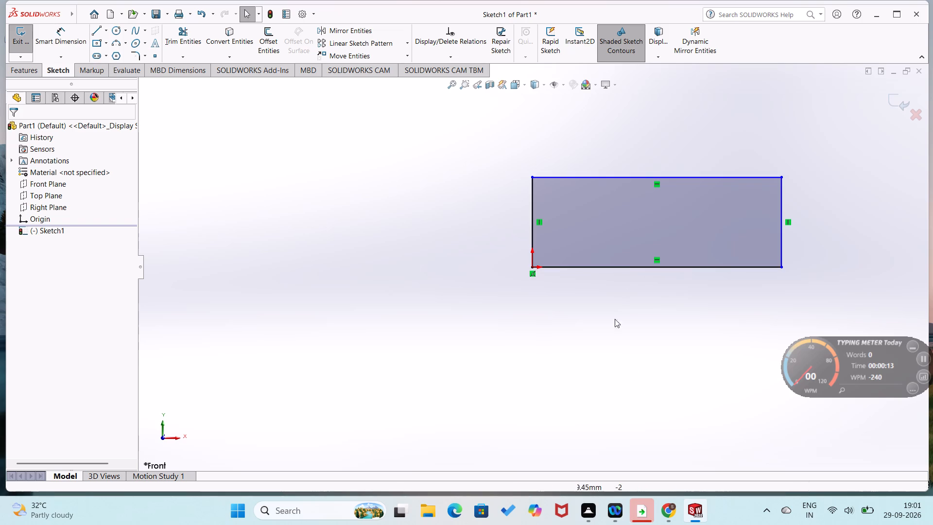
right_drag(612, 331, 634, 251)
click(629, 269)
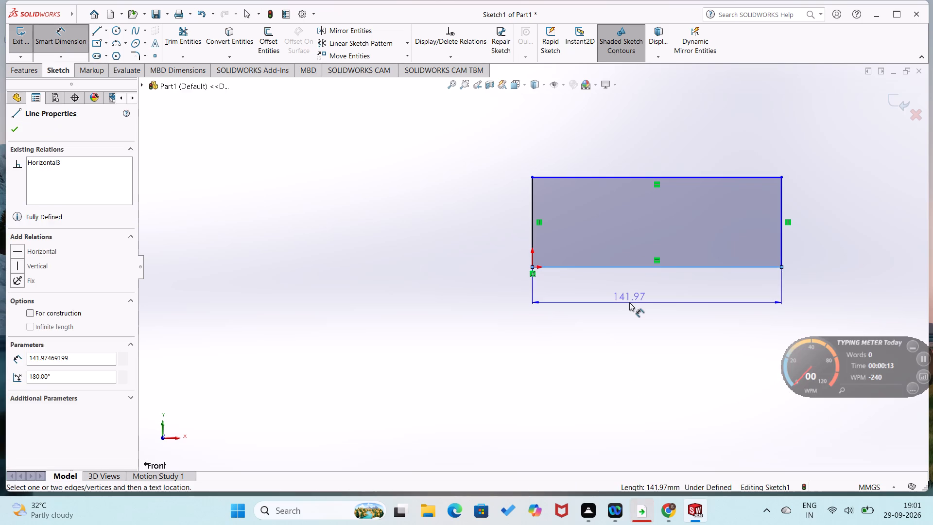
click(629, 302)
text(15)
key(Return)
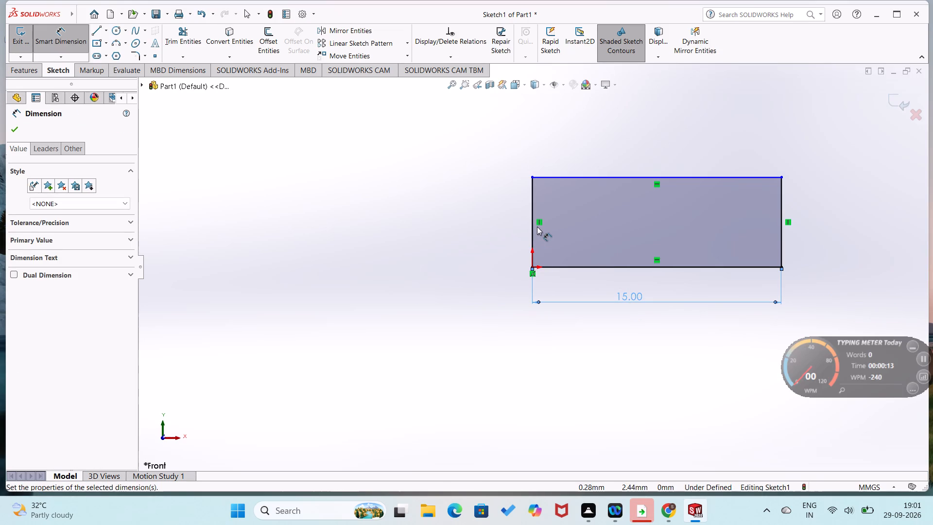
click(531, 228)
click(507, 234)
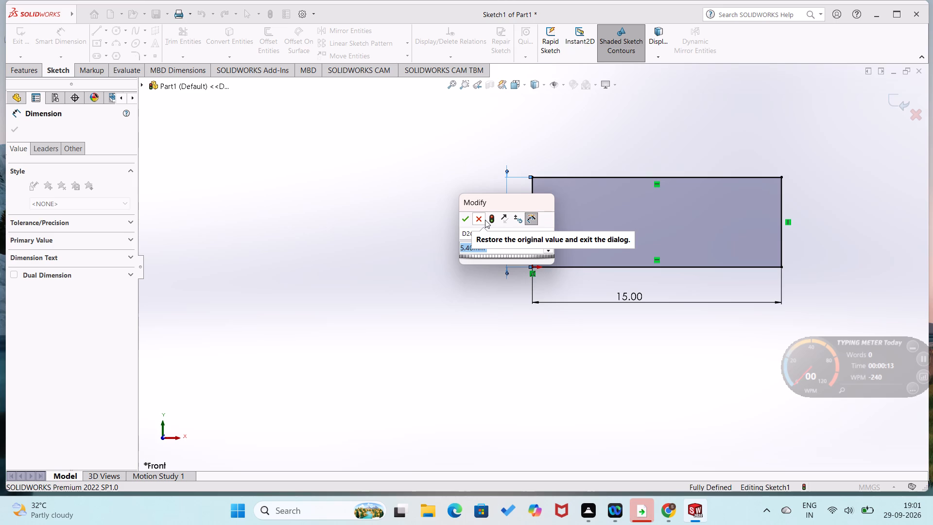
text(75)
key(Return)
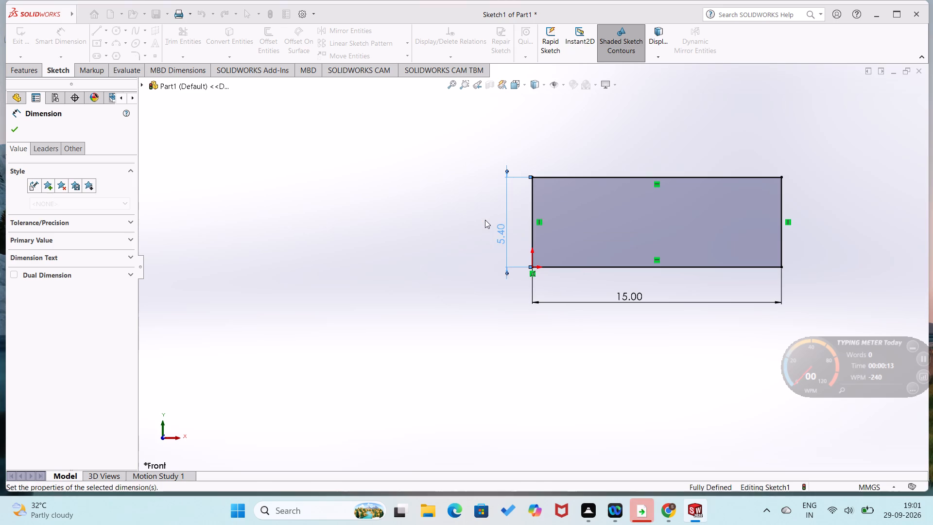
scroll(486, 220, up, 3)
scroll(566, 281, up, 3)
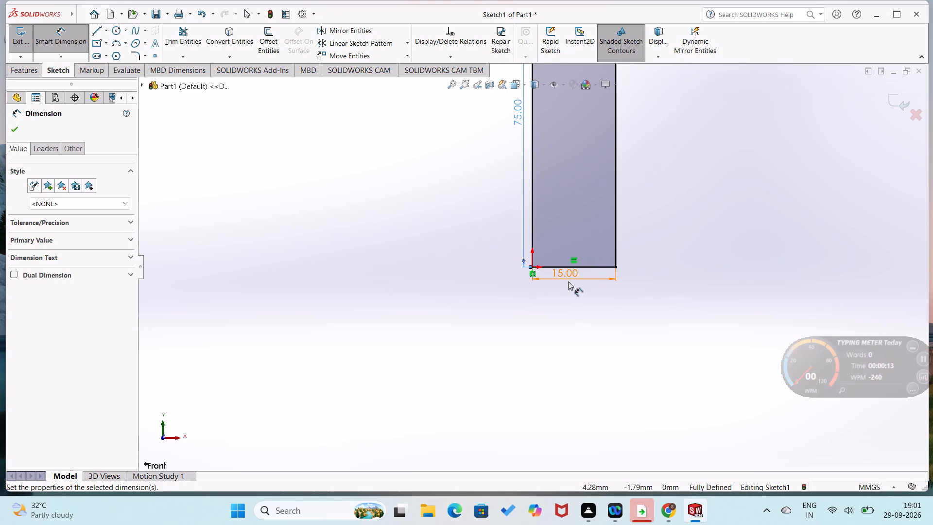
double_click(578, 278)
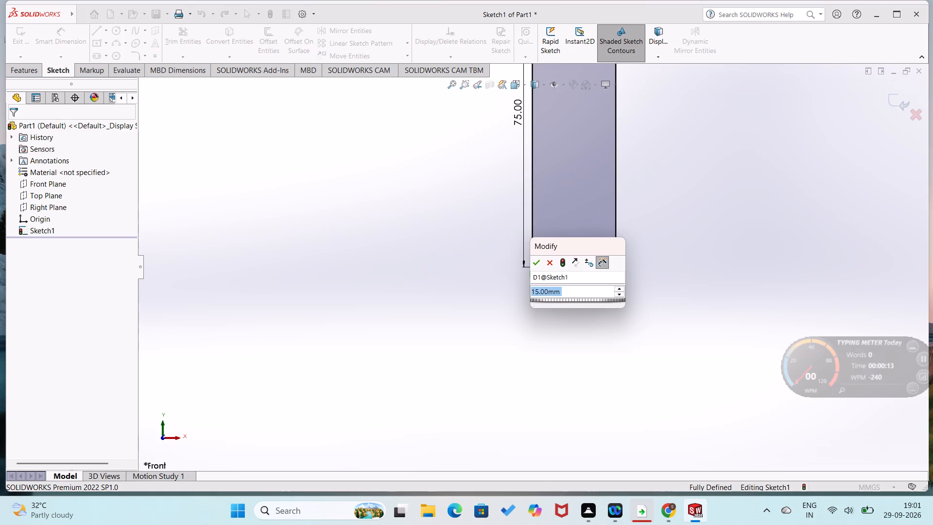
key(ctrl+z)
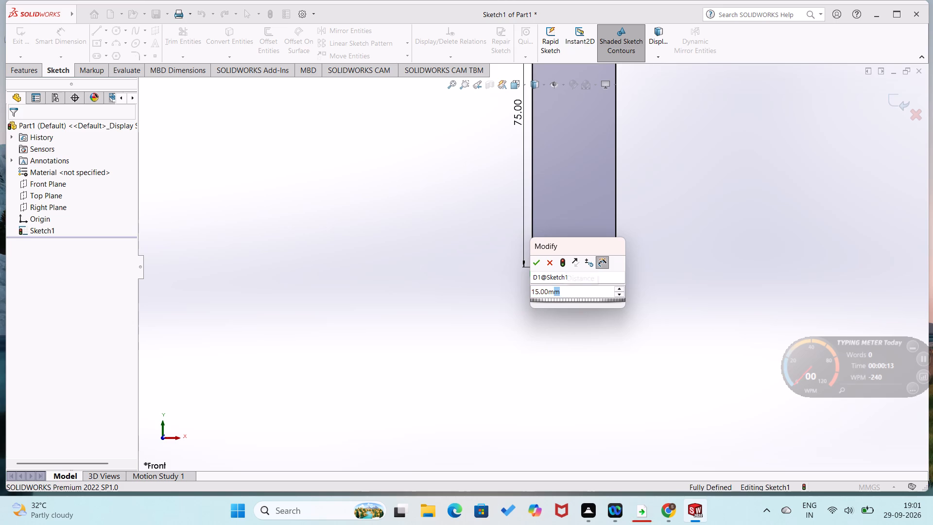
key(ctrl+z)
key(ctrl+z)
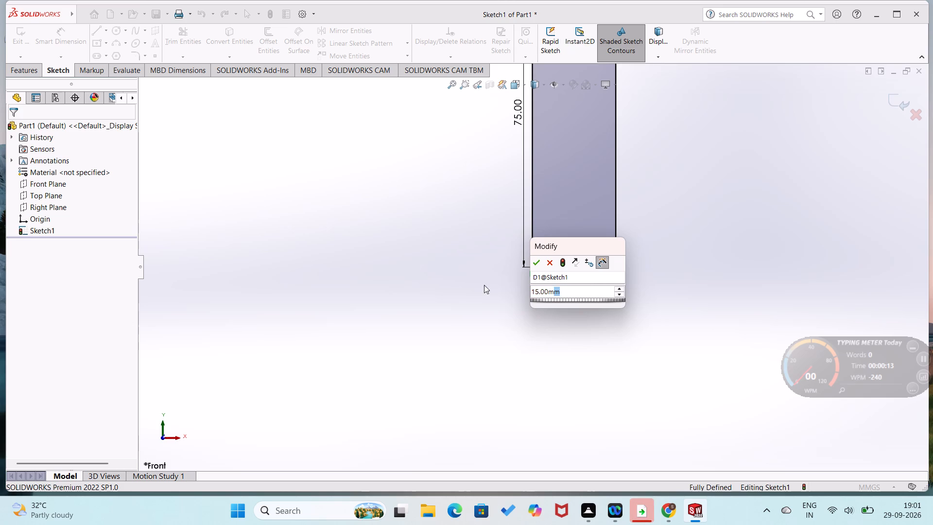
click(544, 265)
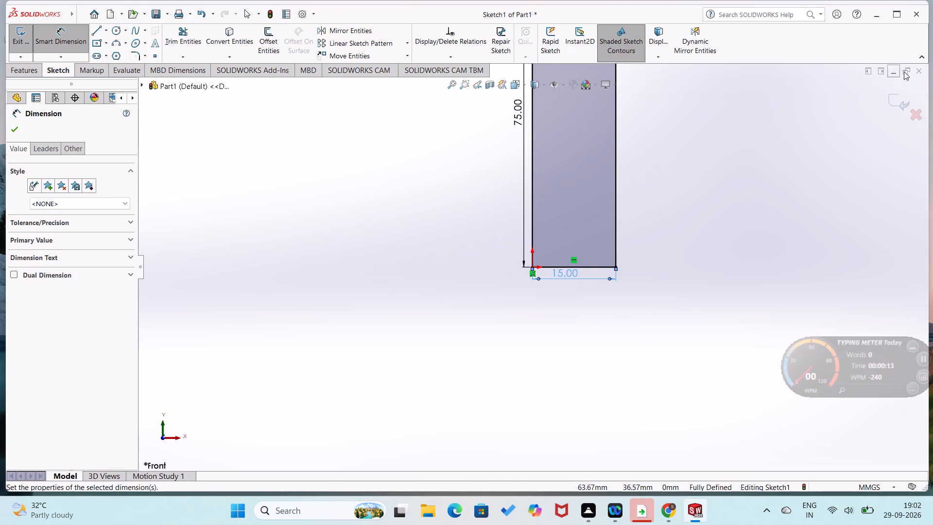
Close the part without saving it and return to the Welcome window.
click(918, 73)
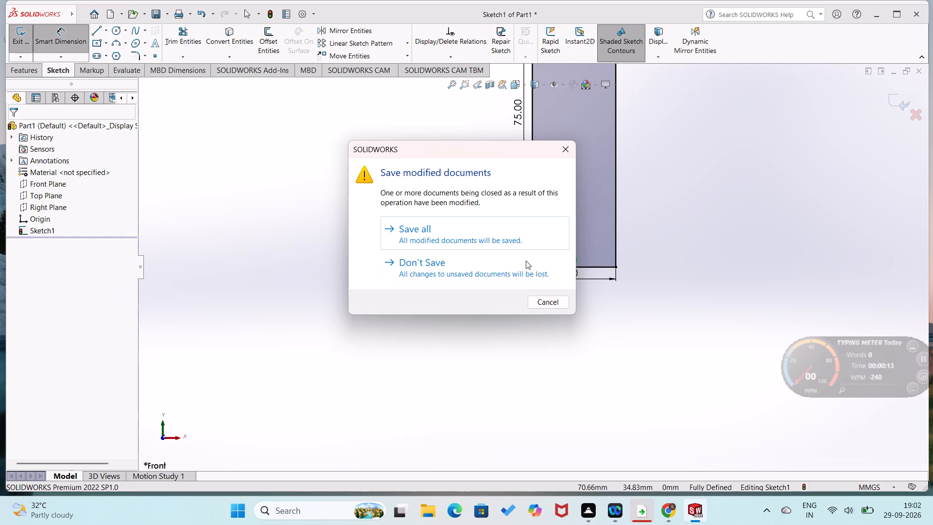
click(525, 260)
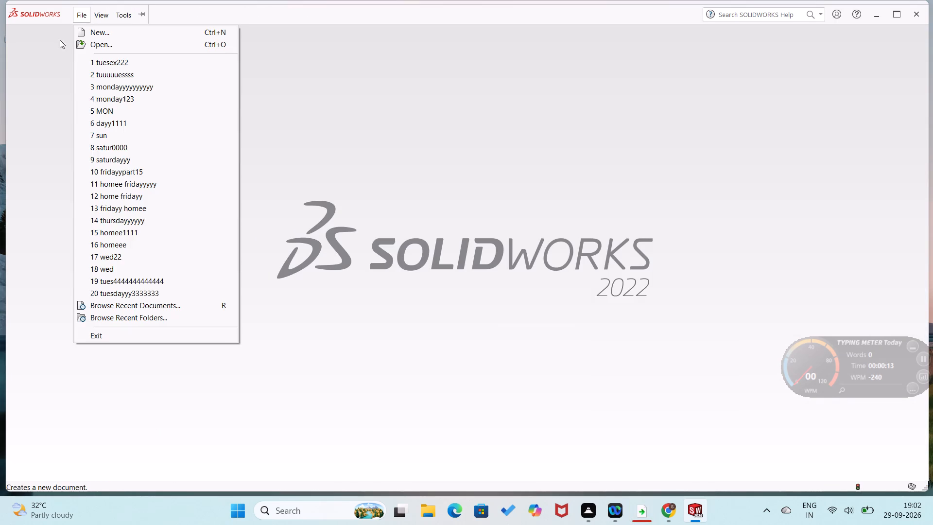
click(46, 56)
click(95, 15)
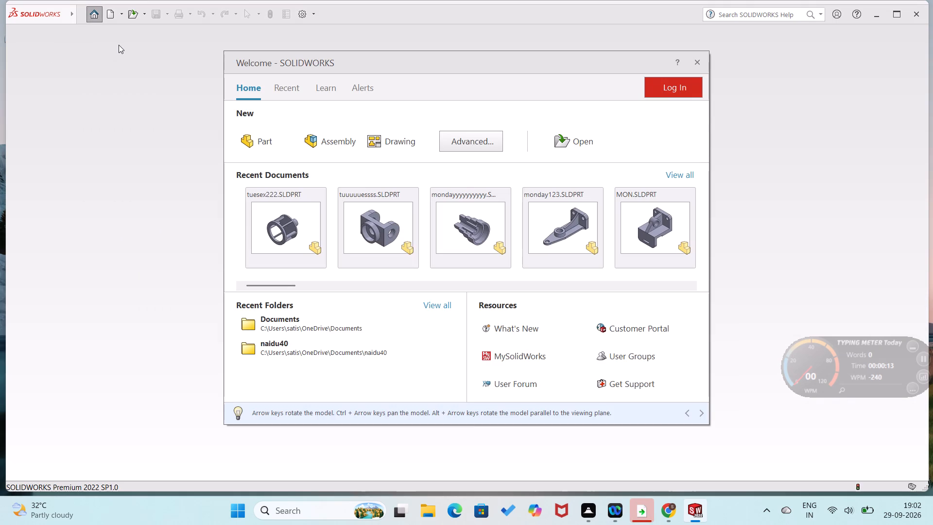
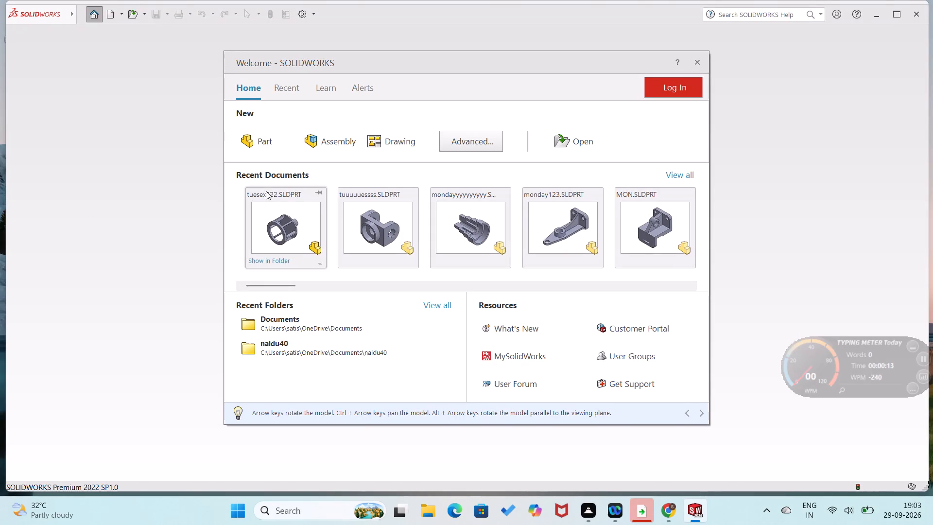
Create a new part and open a sketch on the Front Plane.
click(250, 134)
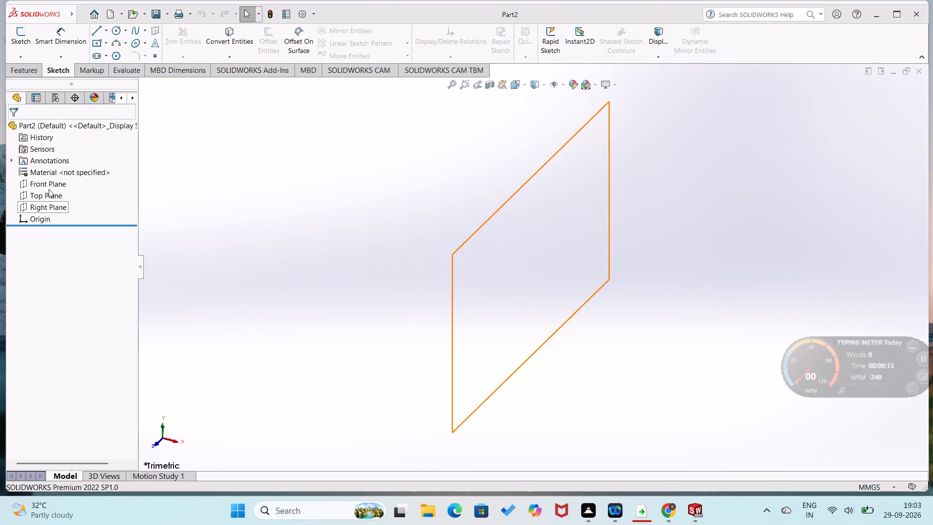
right_click(50, 187)
click(56, 172)
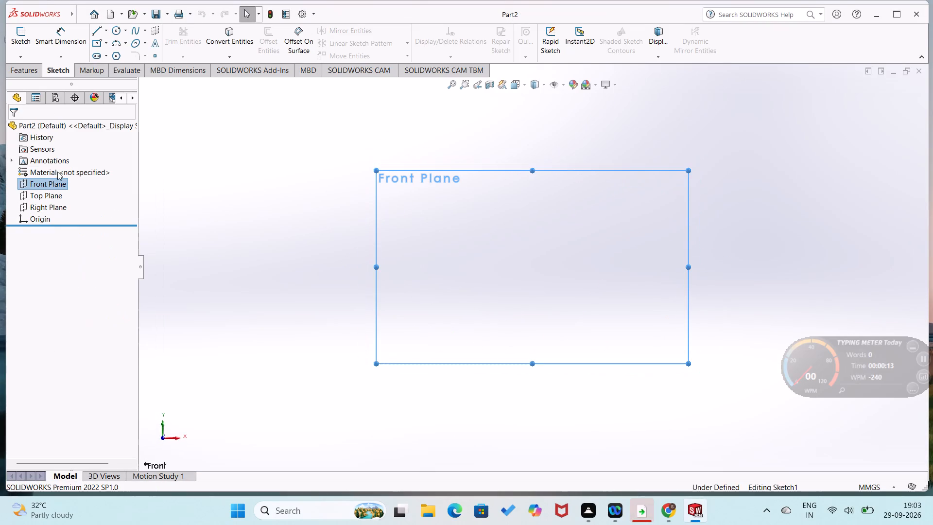
Draw a closed rectangle of lines about 122 mm wide and 50 mm high, with its lower-left corner on the origin.
right_drag(312, 257, 167, 357)
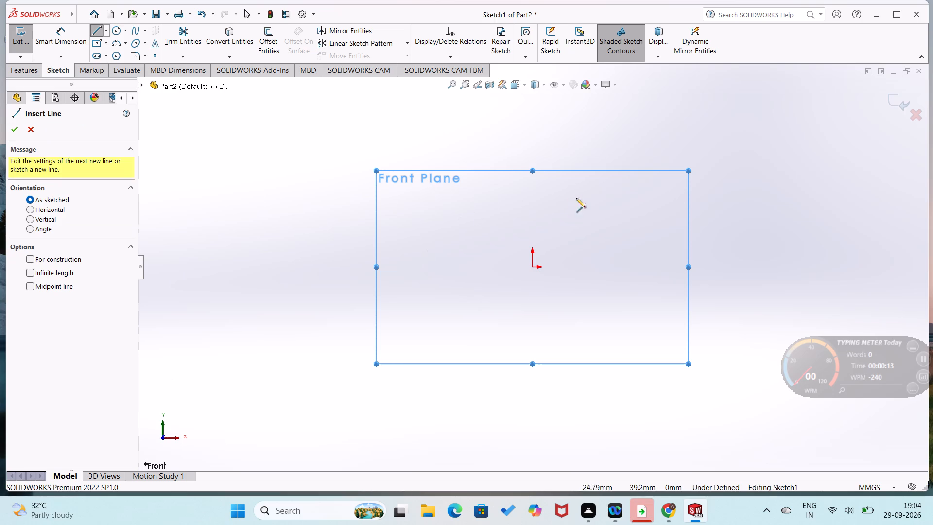
click(534, 268)
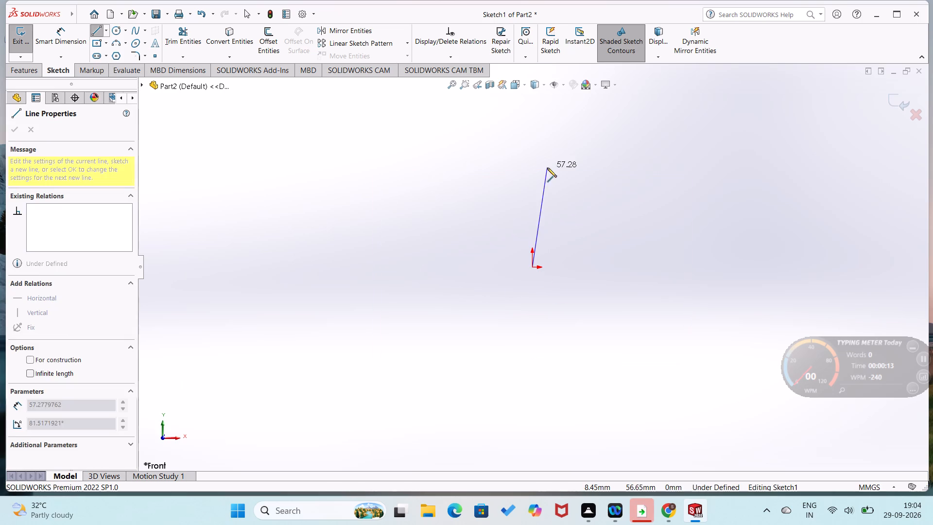
click(534, 179)
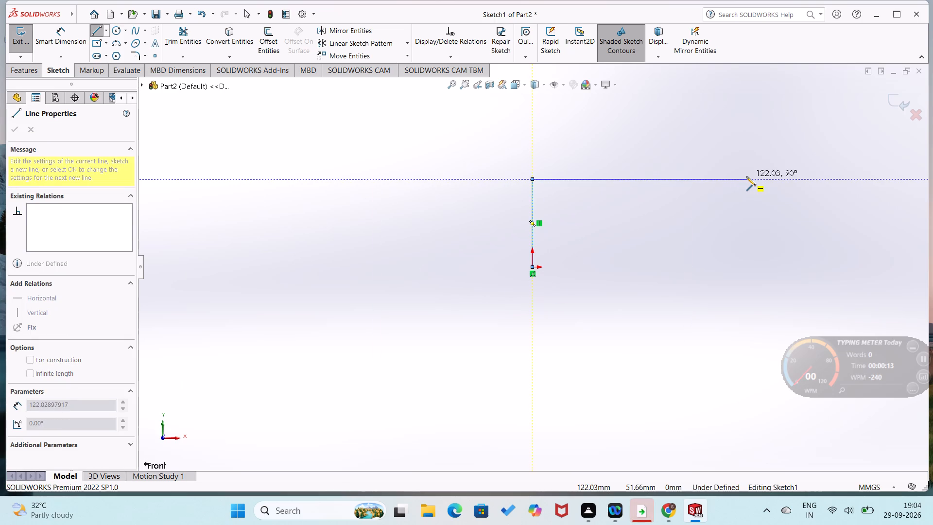
click(748, 177)
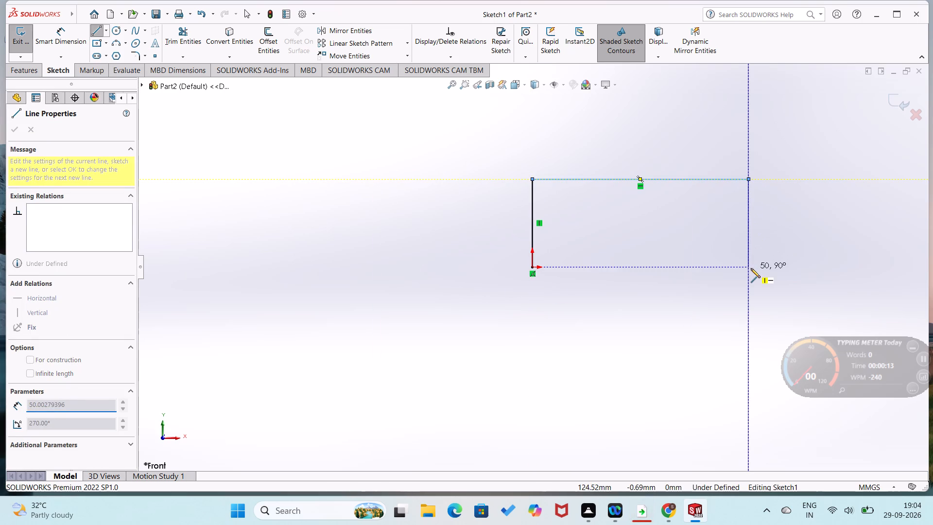
click(751, 268)
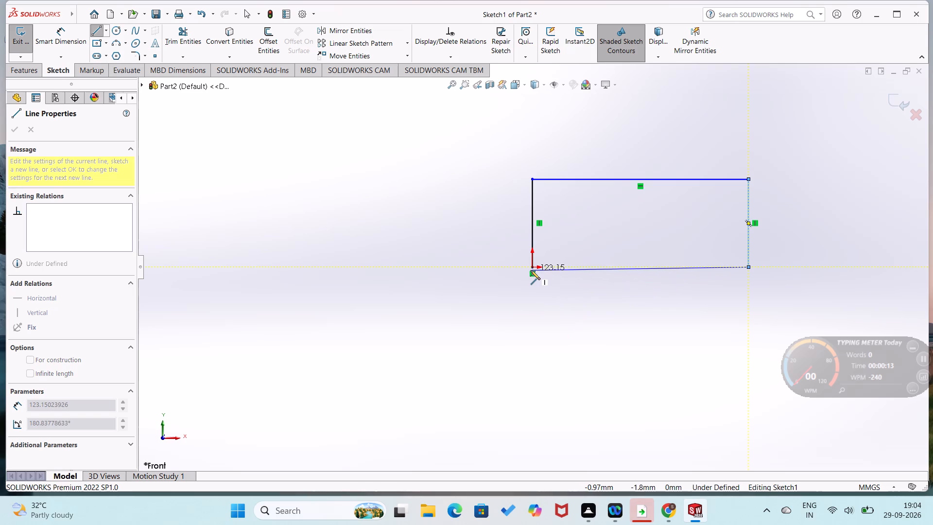
click(531, 265)
Dimension the rectangle's bottom edge to 240 mm.
right_drag(487, 316, 490, 211)
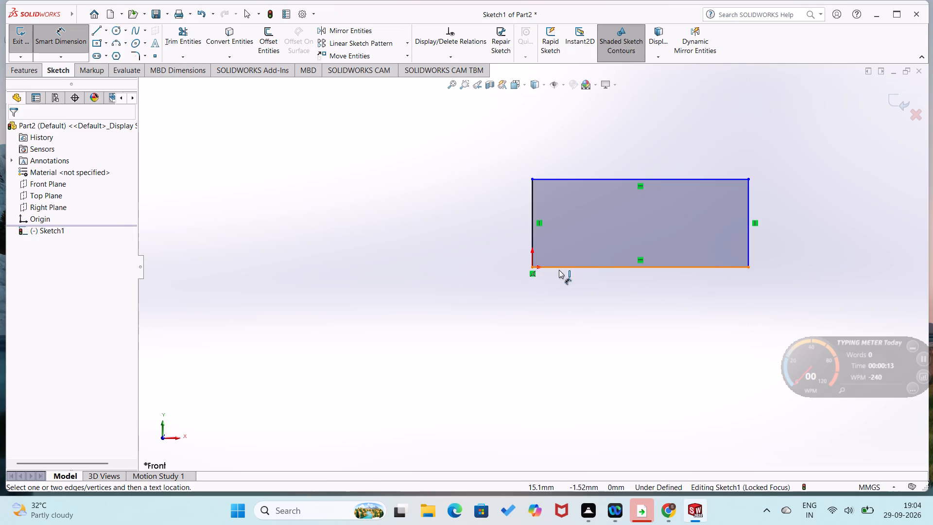
click(560, 269)
click(564, 289)
text(25)
key(0)
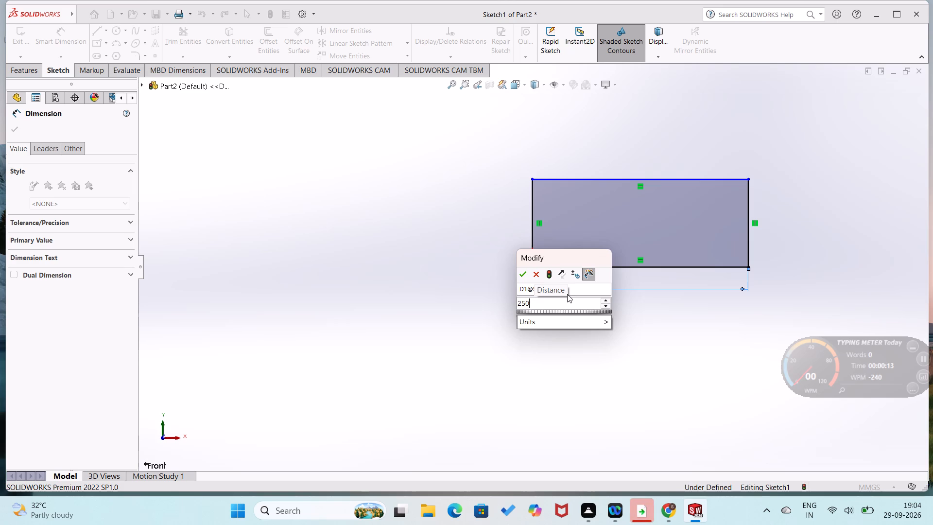
key(BackSpace)
key(BackSpace)
key(4)
key(0)
key(Return)
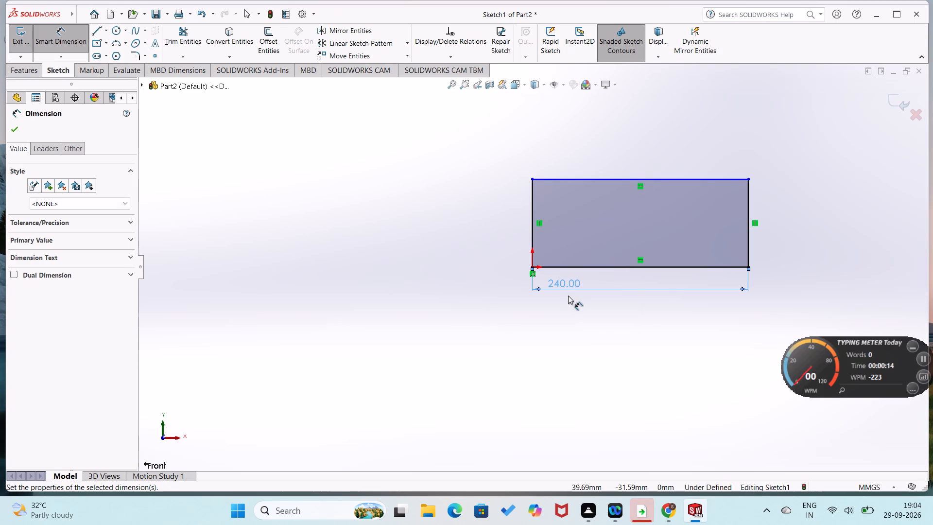
click(575, 327)
Dimension the rectangle's vertical edge at the origin to 75 mm.
click(532, 227)
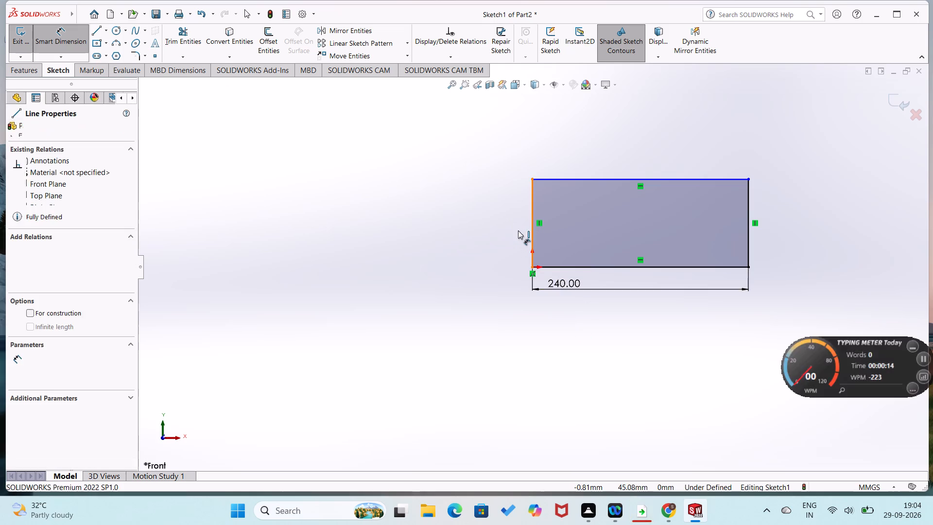
click(516, 231)
text(75)
key(Return)
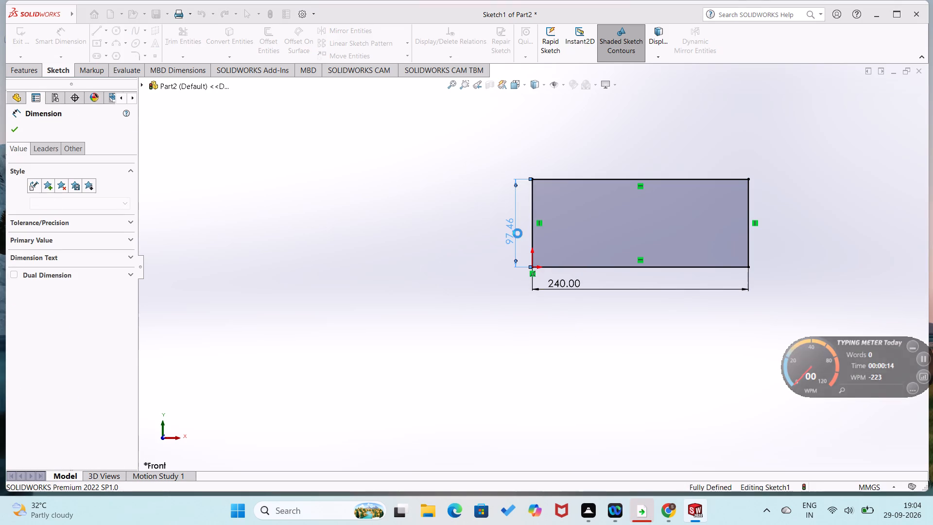
click(490, 234)
Extrude the rectangle as a blind boss 15 mm deep.
click(20, 69)
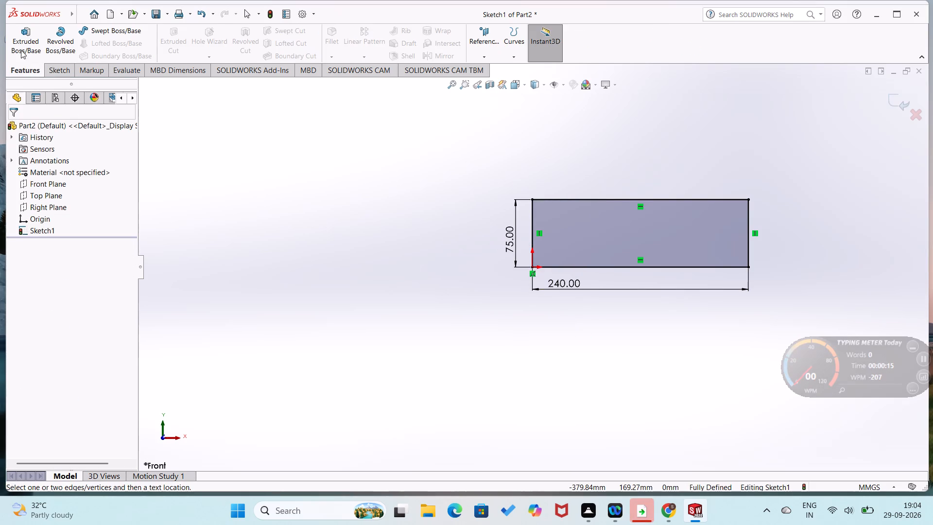
click(21, 49)
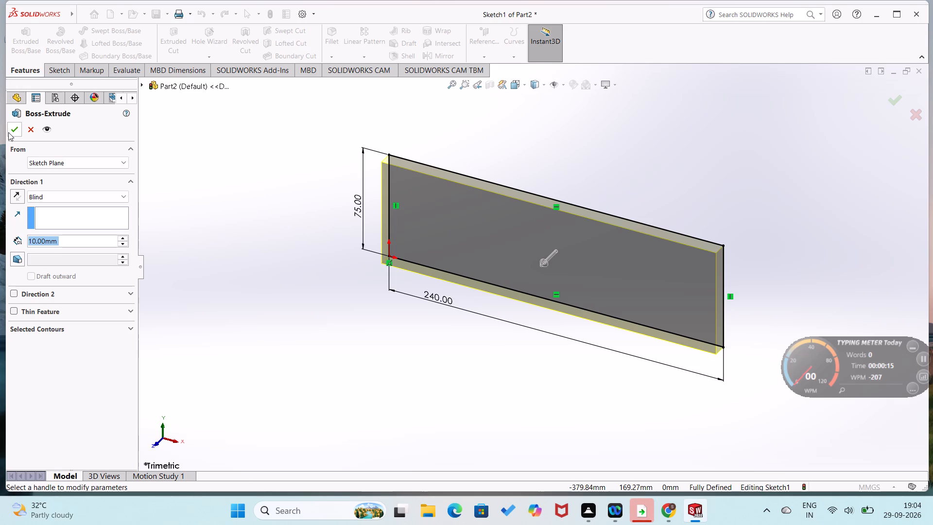
key(1)
key(5)
key(Return)
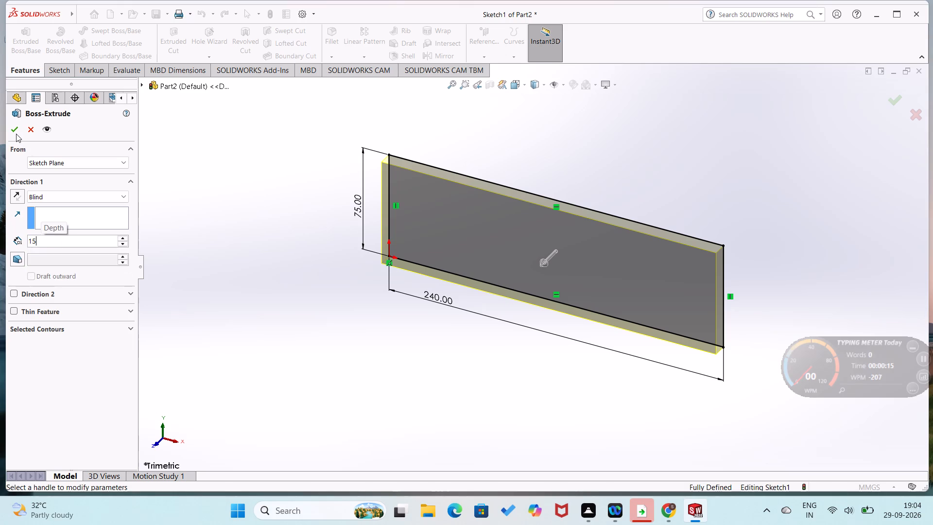
click(10, 133)
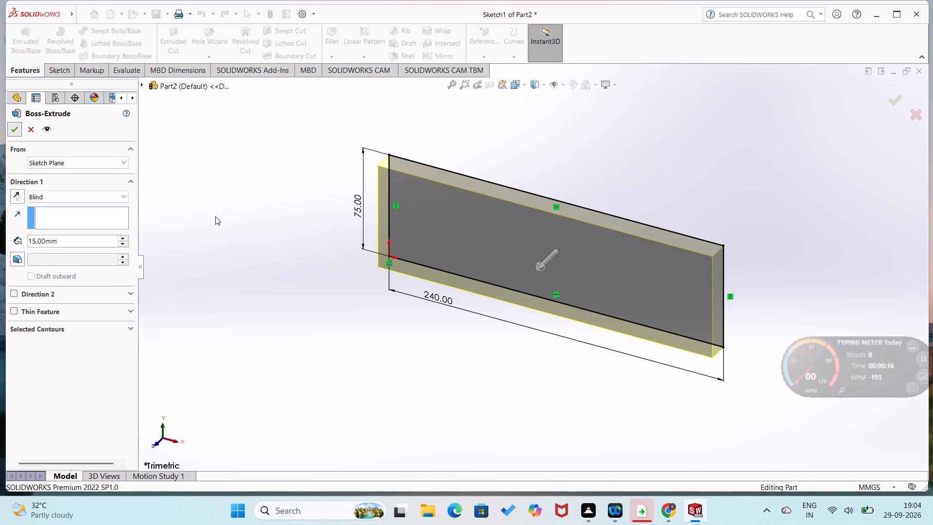
click(218, 216)
Fillet the plate's upper corner edge above the origin with a 20 mm radius.
middle_drag(219, 223, 259, 281)
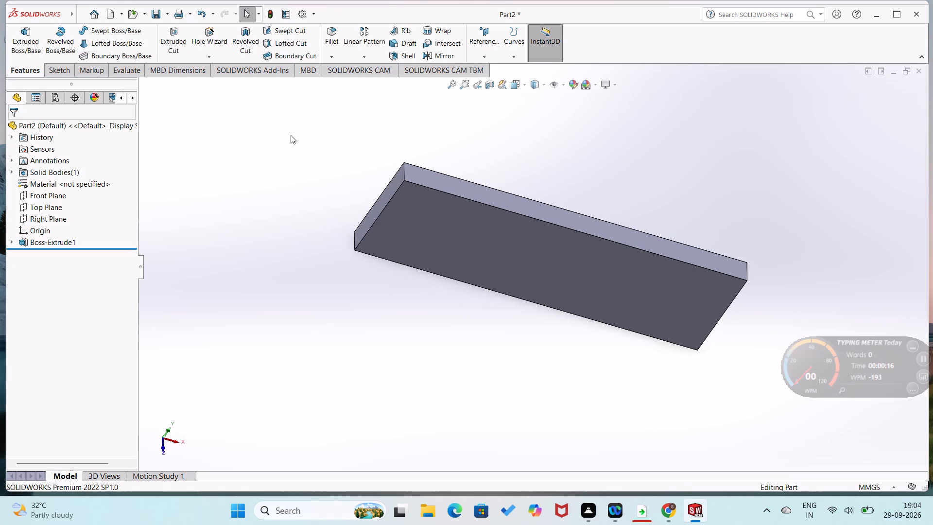
click(335, 54)
click(336, 64)
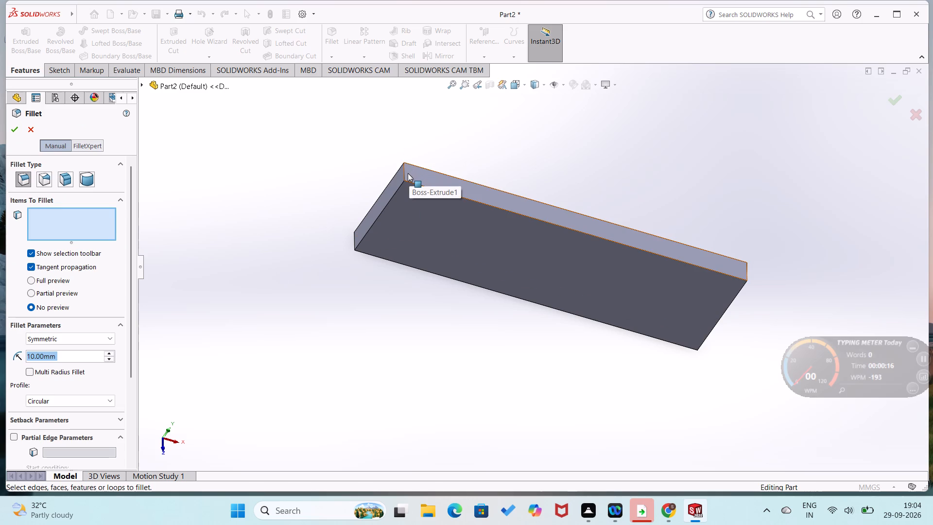
text(15)
key(Return)
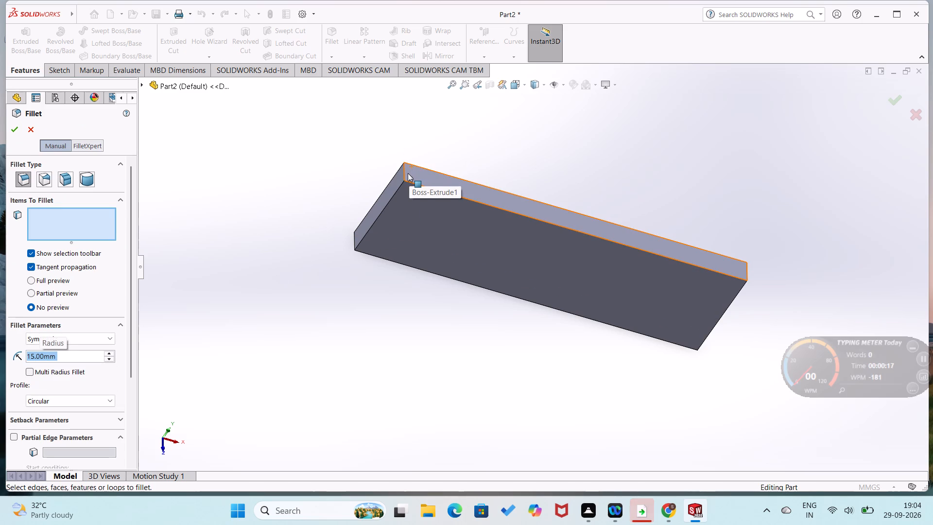
text(20)
key(Return)
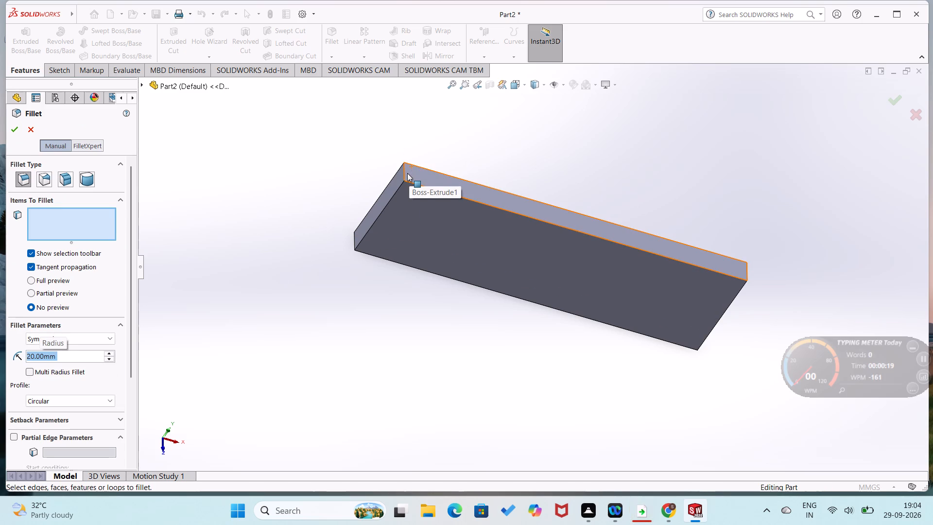
click(403, 175)
click(17, 132)
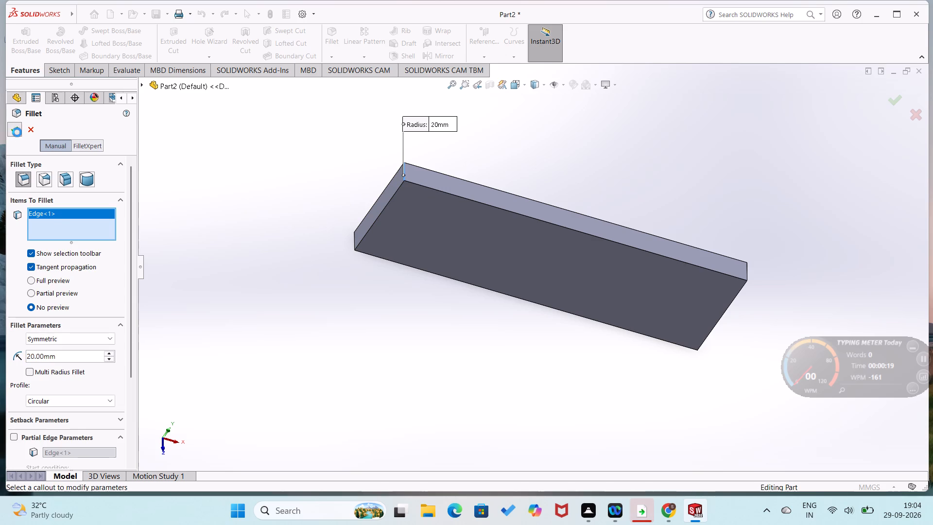
click(174, 280)
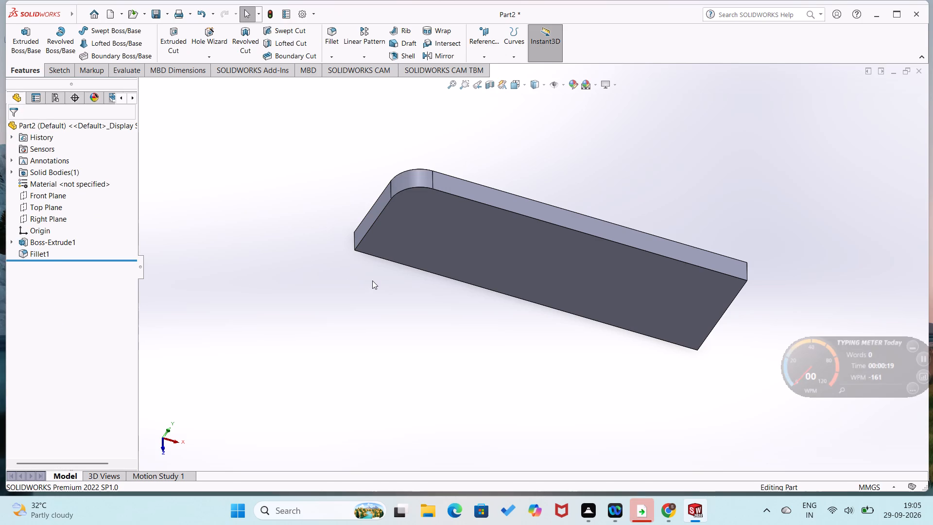
Fillet the plate's other upper corner edge, opposite the origin side, with a 20 mm radius.
middle_drag(372, 280, 312, 252)
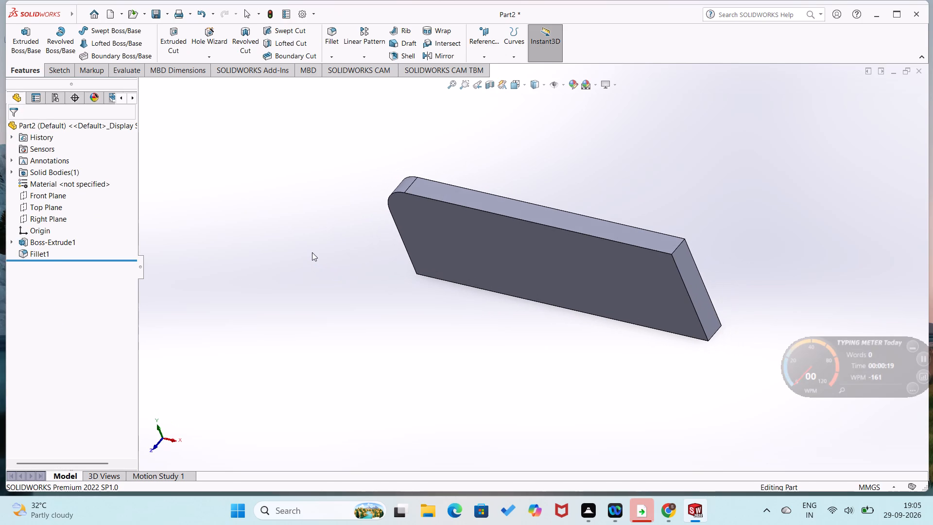
click(330, 60)
click(333, 69)
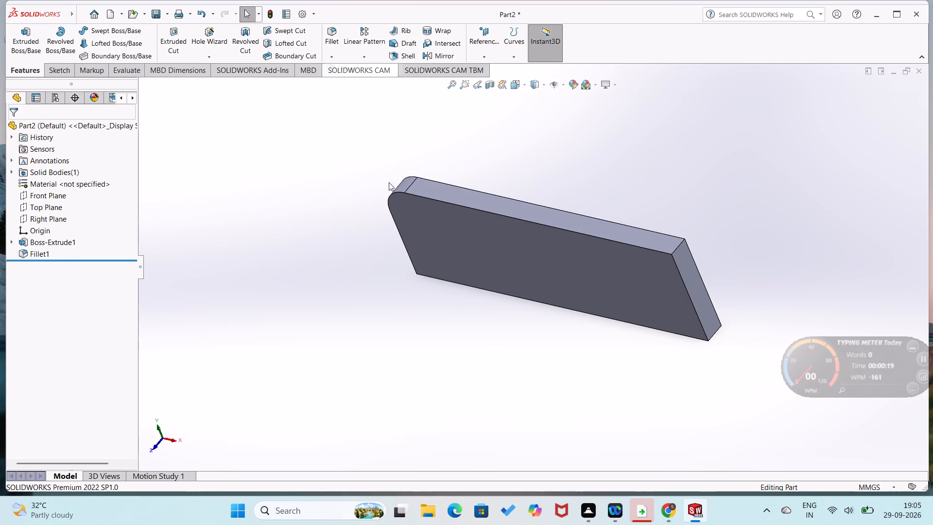
click(674, 250)
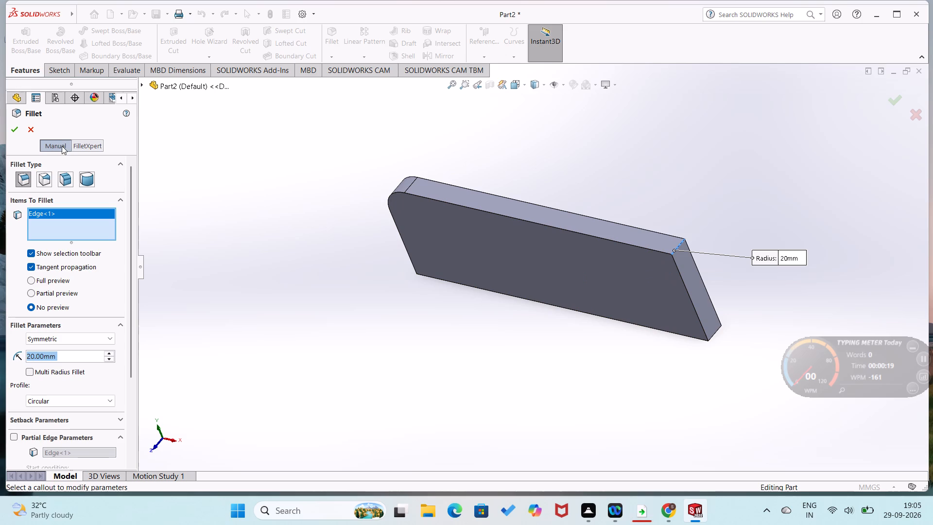
click(17, 129)
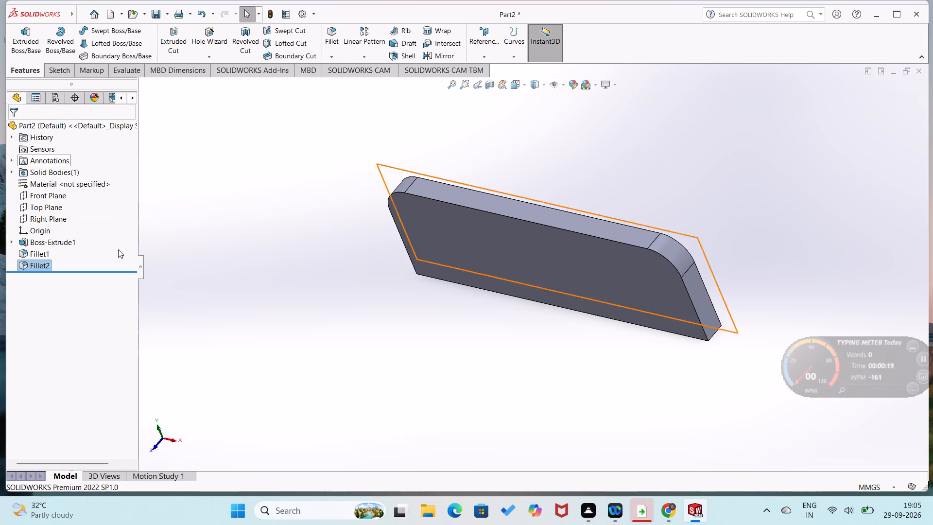
click(235, 330)
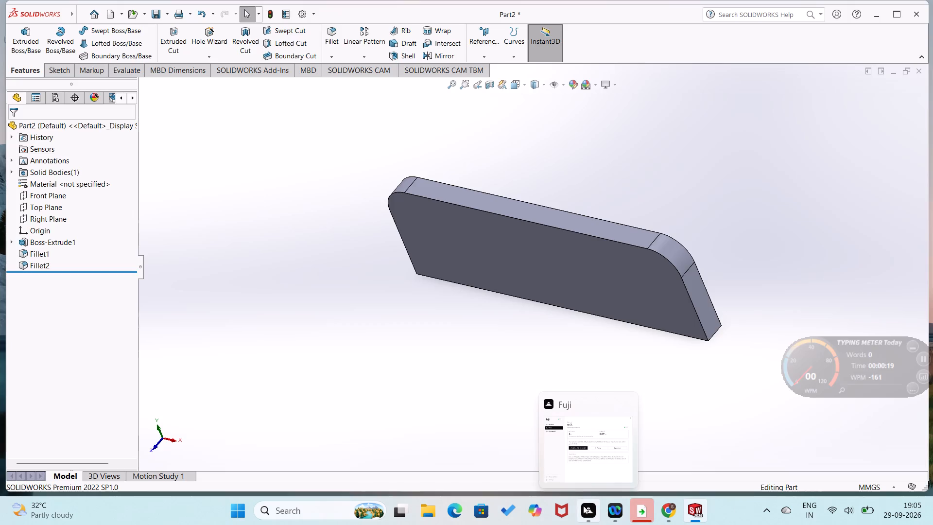
Open a sketch on the plate's front face and draw a circle of about 40.5 mm radius centred on the bottom edge's midpoint.
click(448, 325)
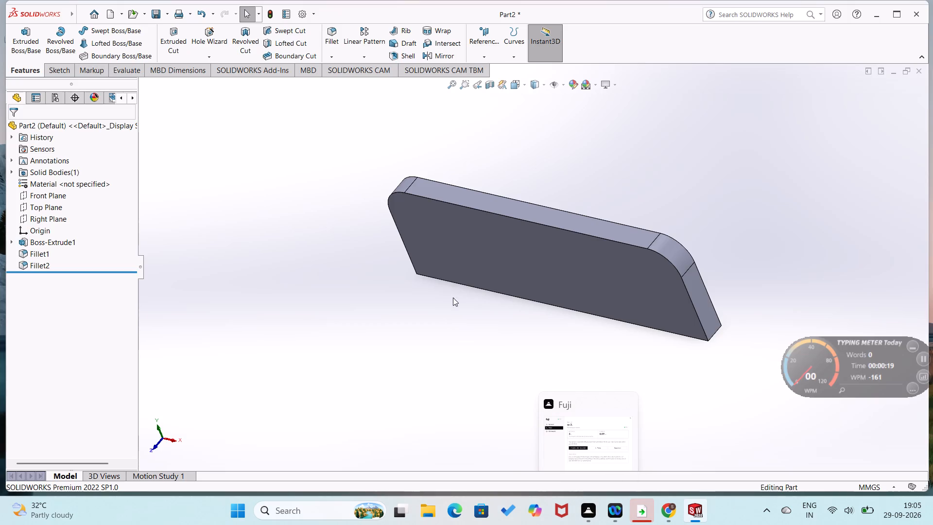
right_click(486, 262)
click(511, 250)
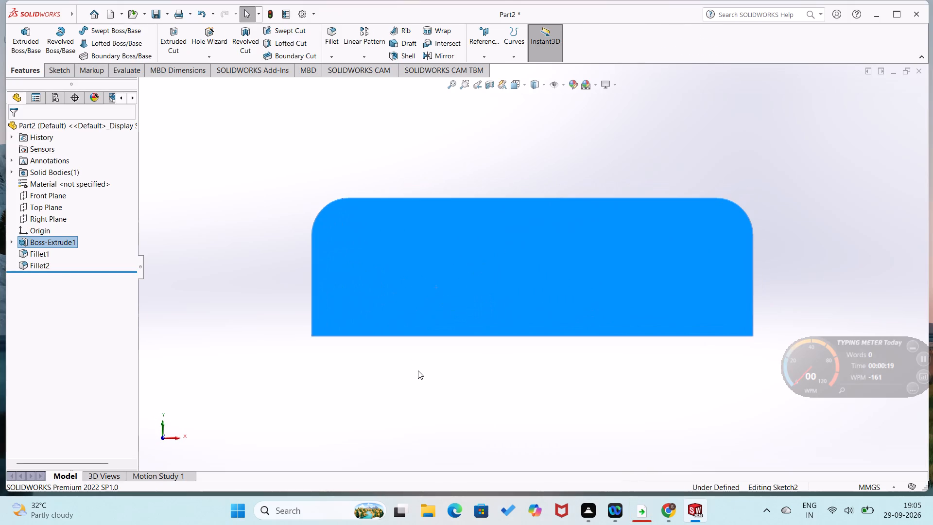
right_drag(419, 378, 527, 358)
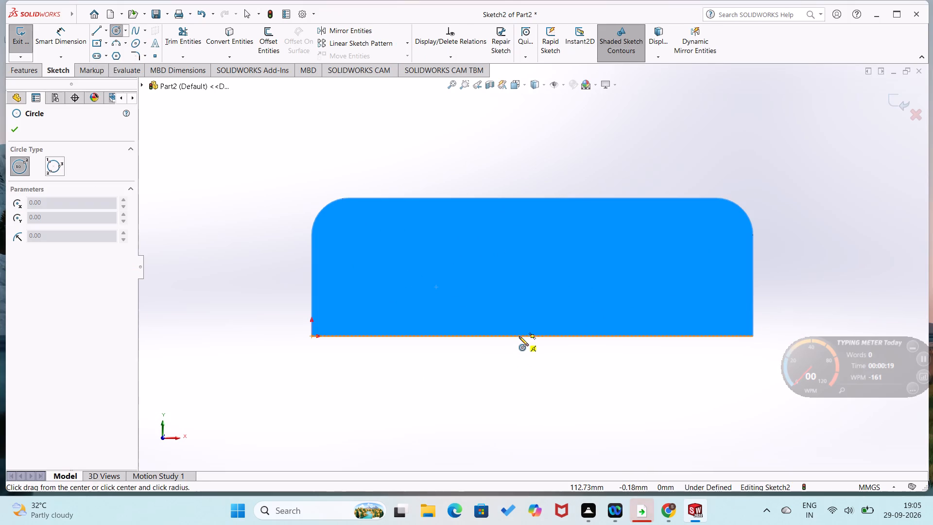
click(531, 336)
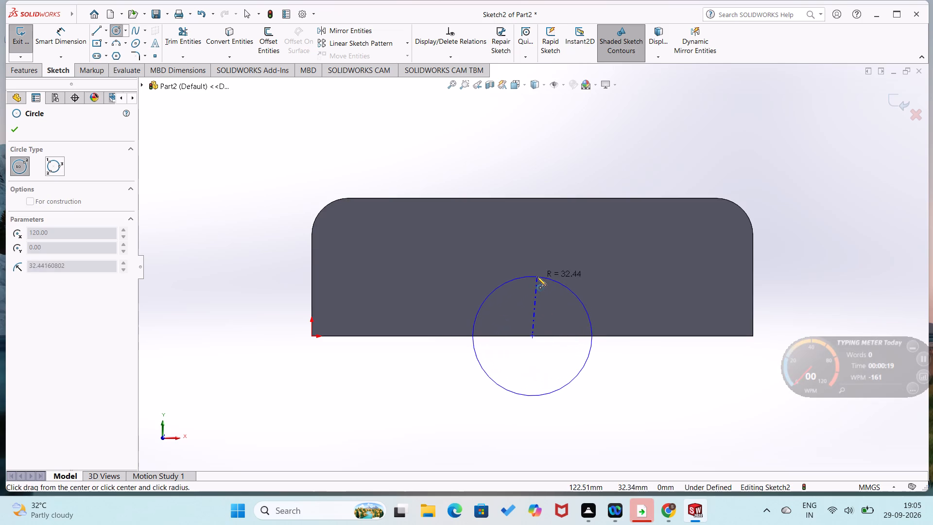
click(532, 262)
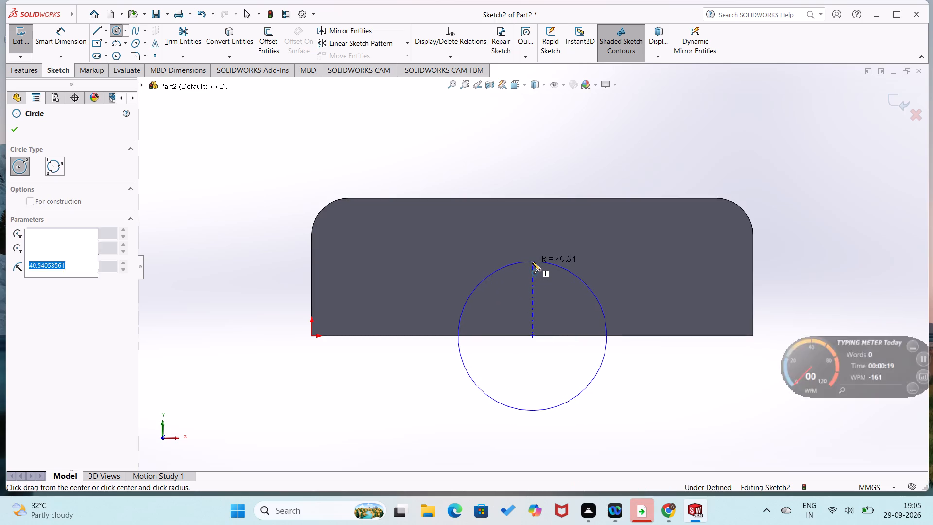
Dimension the circle centred on the plate's bottom edge.
right_drag(566, 342, 525, 207)
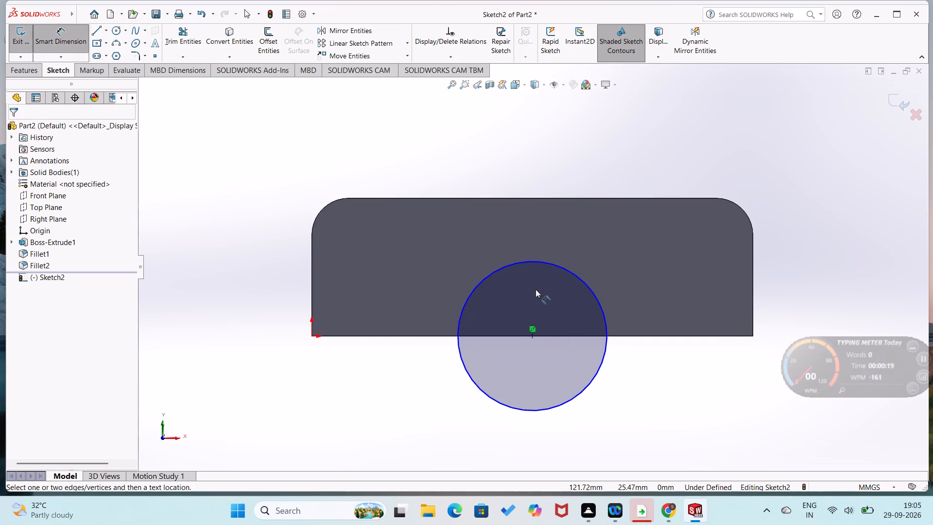
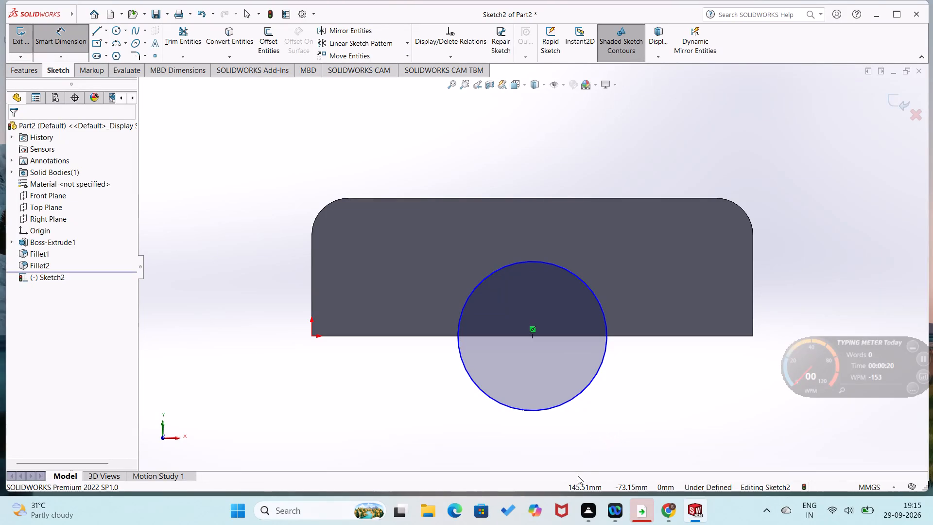
Dimension the circle centred on the plate's bottom edge to a diameter of 100 mm.
right_drag(658, 444, 658, 361)
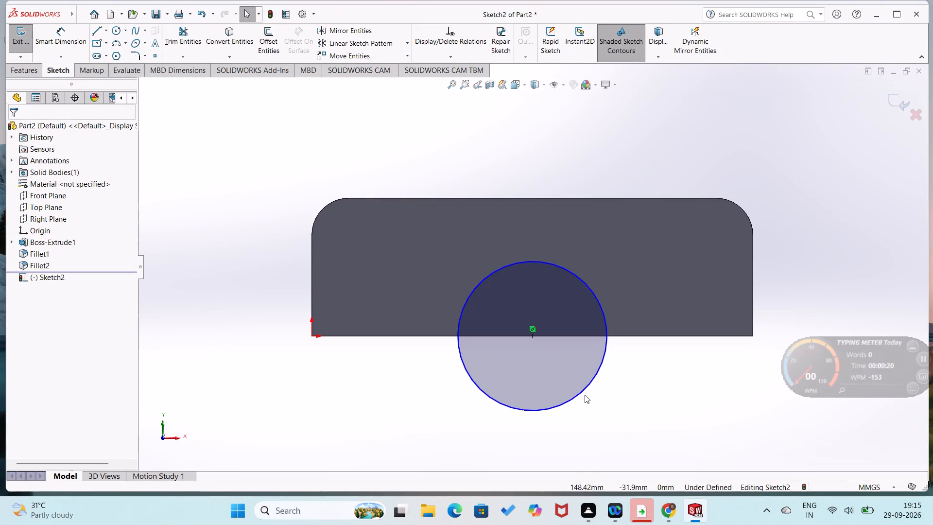
right_drag(611, 406, 623, 321)
click(600, 372)
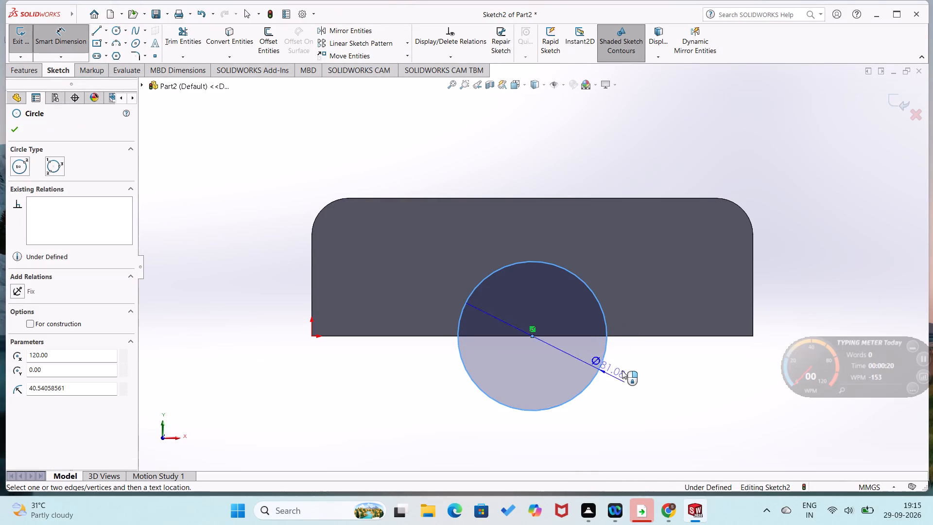
click(637, 367)
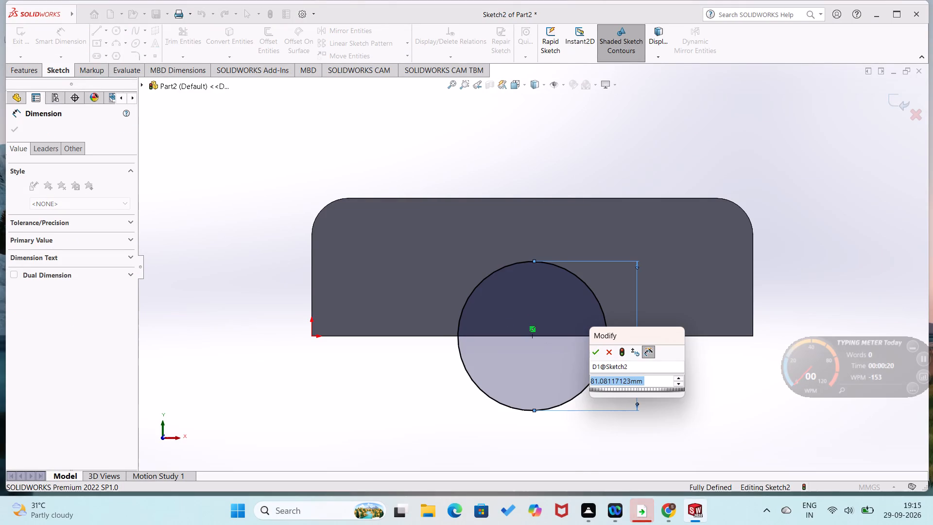
text(100)
key(Return)
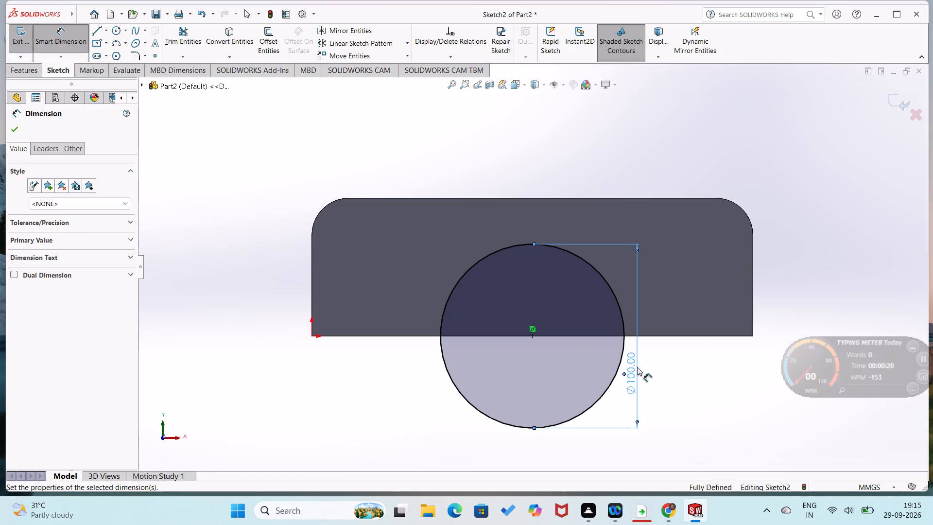
click(448, 420)
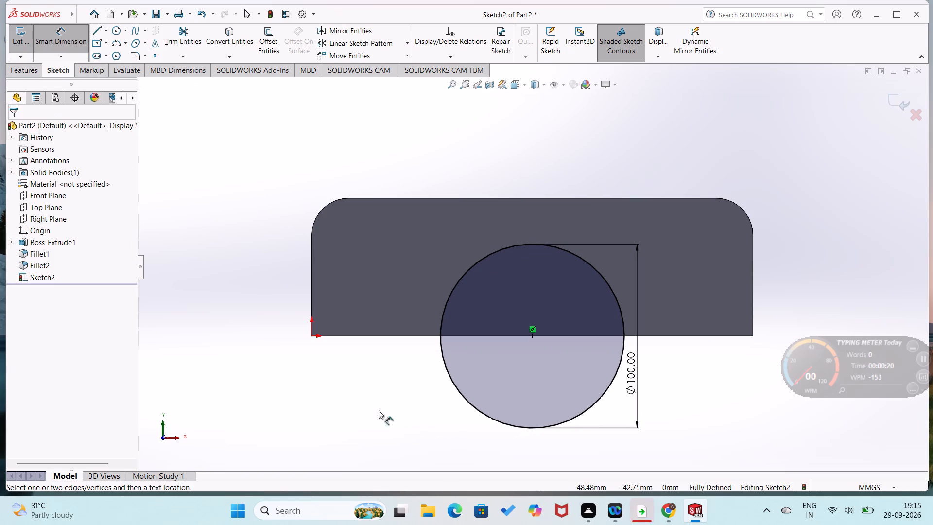
Draw a horizontal line across the 100 mm circle's diameter and trim away the lower arc, leaving a closed upper semicircle.
right_drag(393, 365, 318, 390)
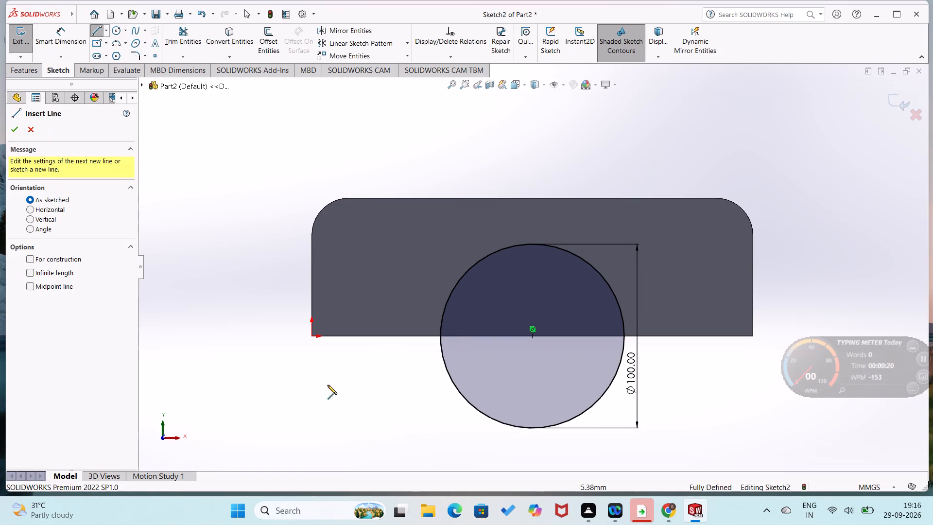
click(441, 337)
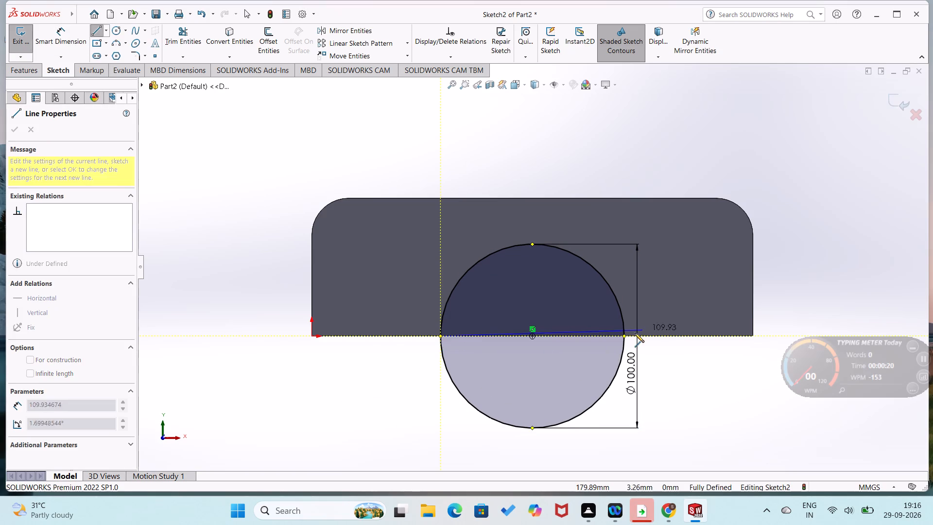
click(624, 335)
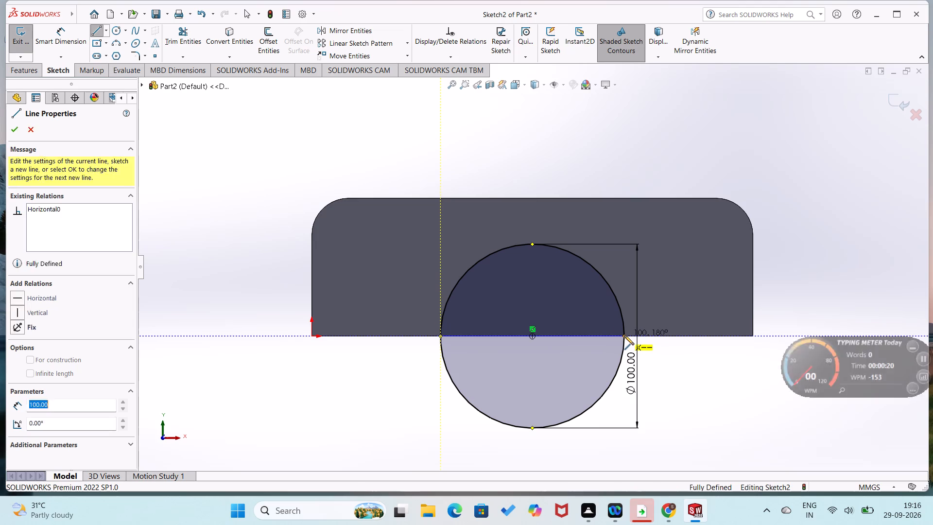
right_drag(640, 381, 675, 227)
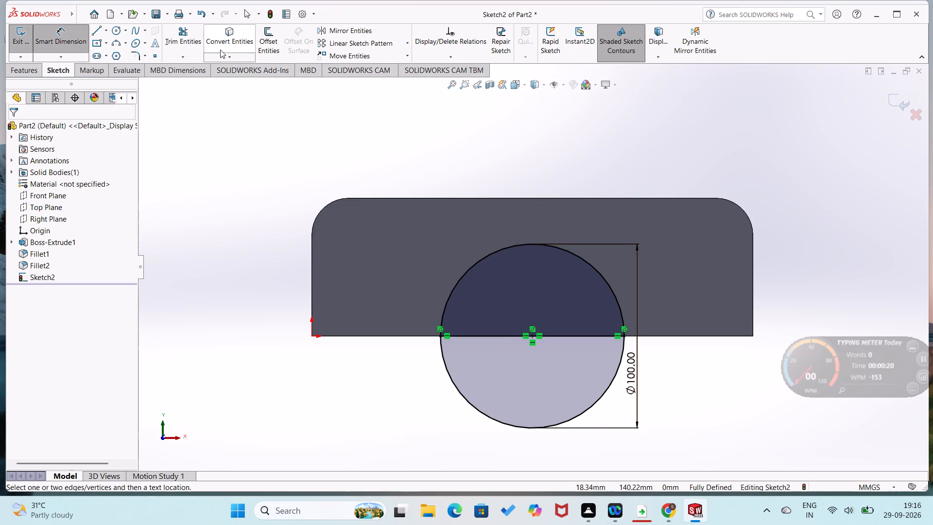
click(168, 34)
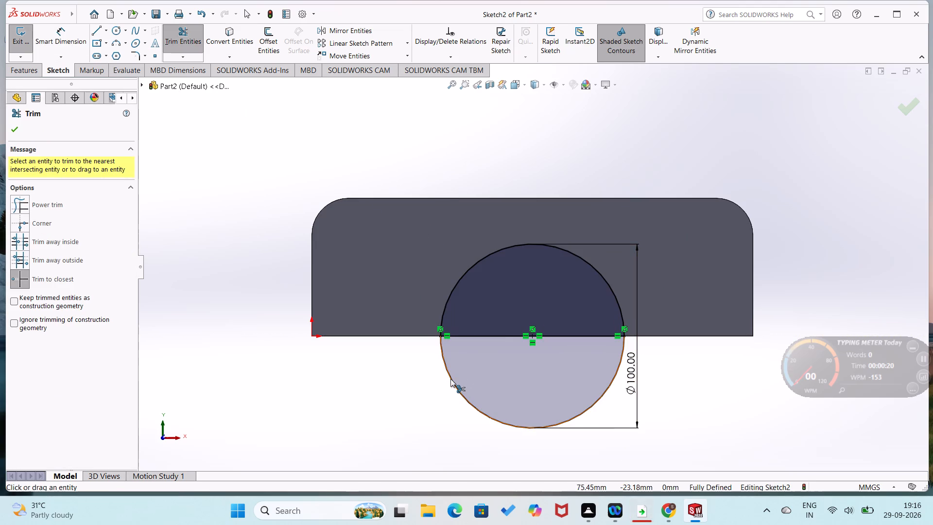
click(450, 379)
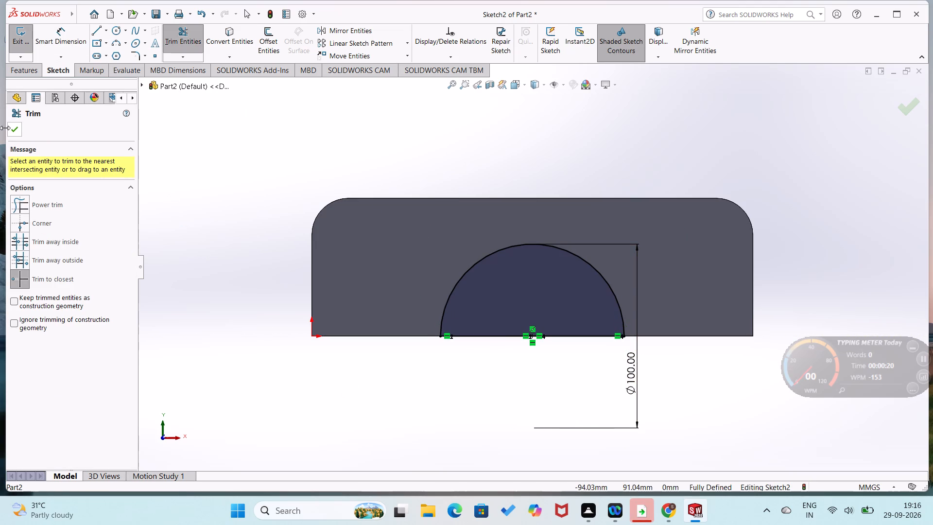
click(14, 135)
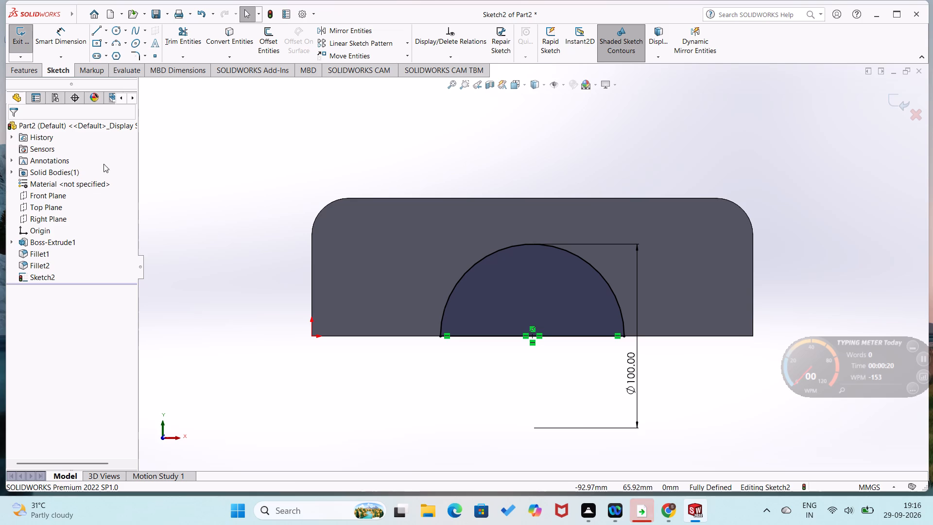
Extrude the semicircle as a blind boss 75 mm outward from the plate's front face, merged with the plate.
click(18, 69)
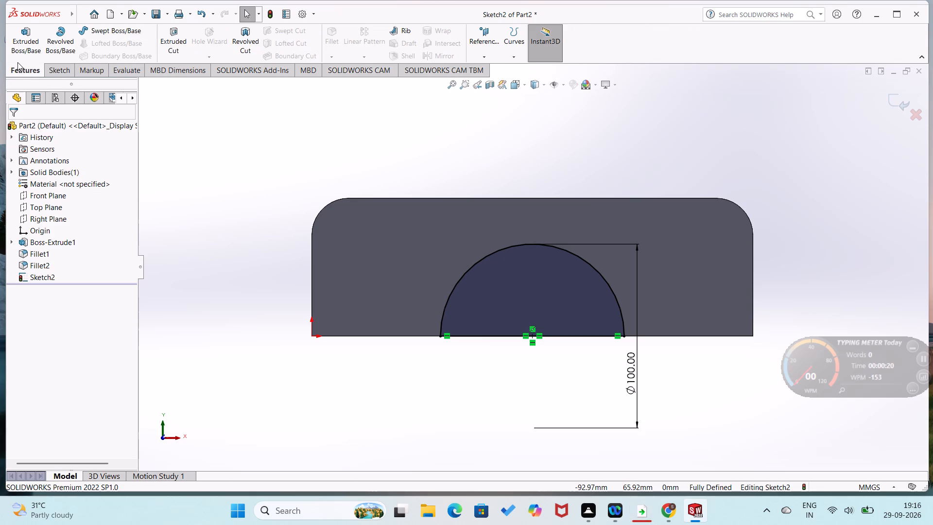
click(18, 52)
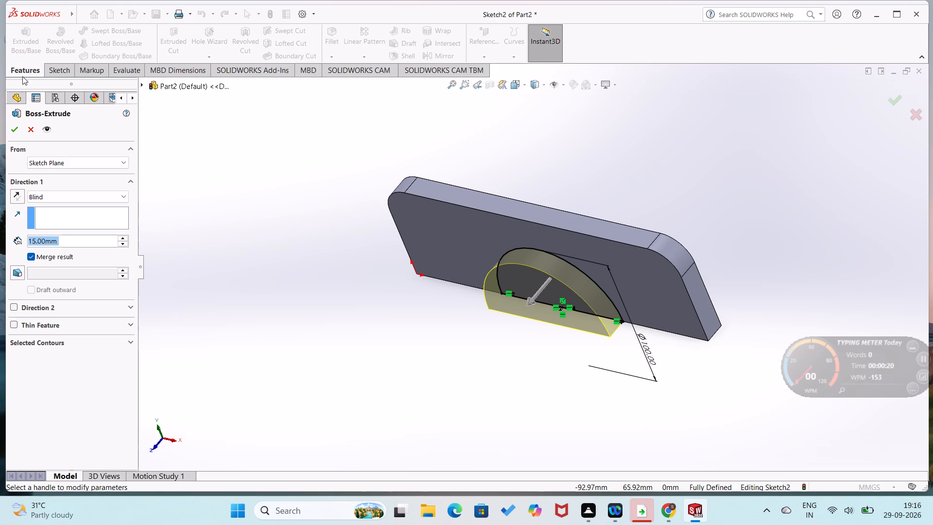
text(75)
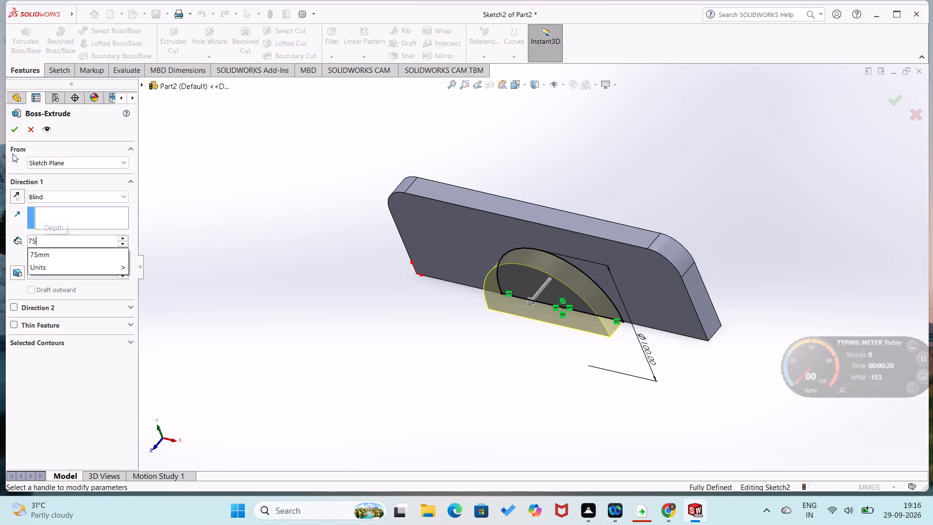
key(Return)
click(9, 130)
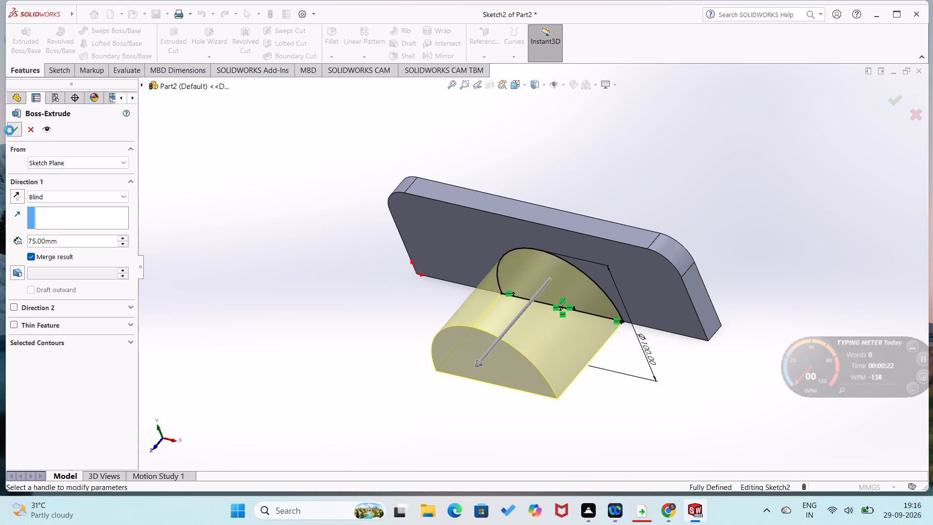
click(245, 244)
Open a sketch on the boss's semicircular end face and draw a circle of about 31.6 mm radius centred on its bottom edge's midpoint.
right_click(488, 370)
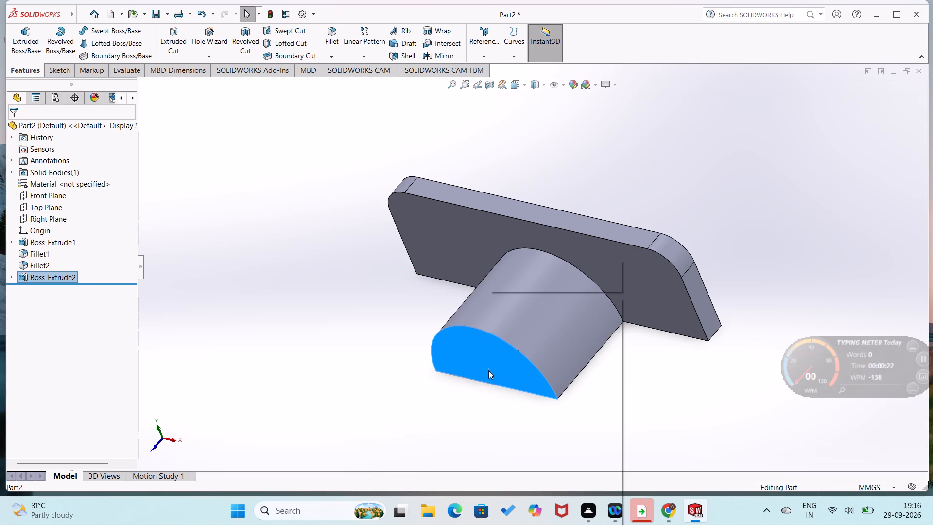
click(512, 288)
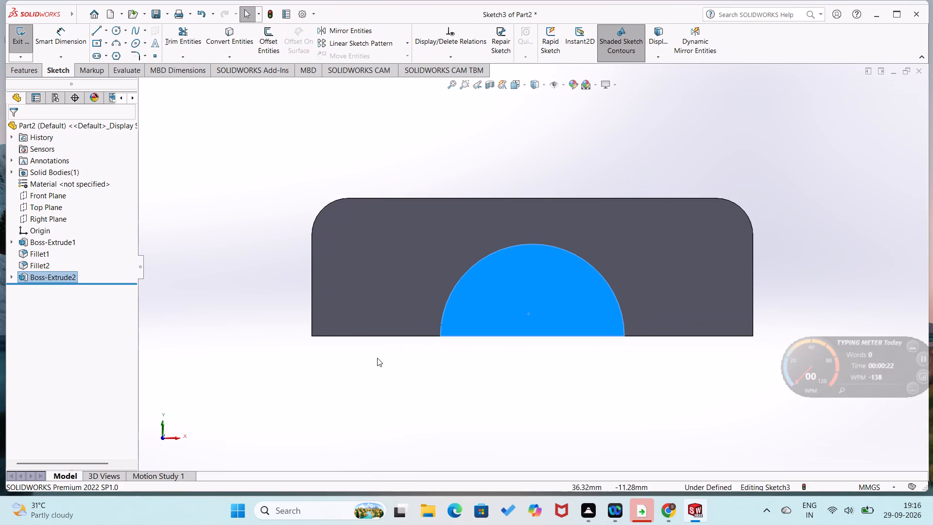
right_drag(365, 373, 440, 373)
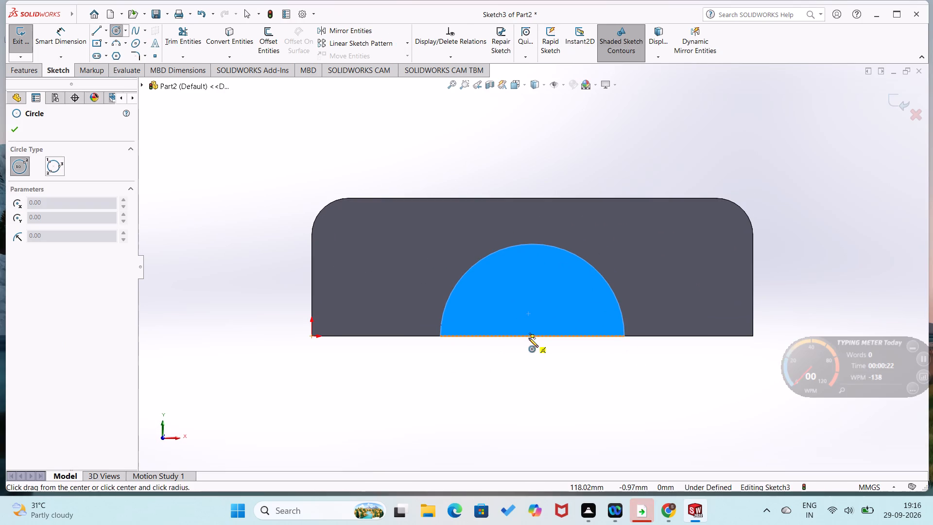
click(531, 337)
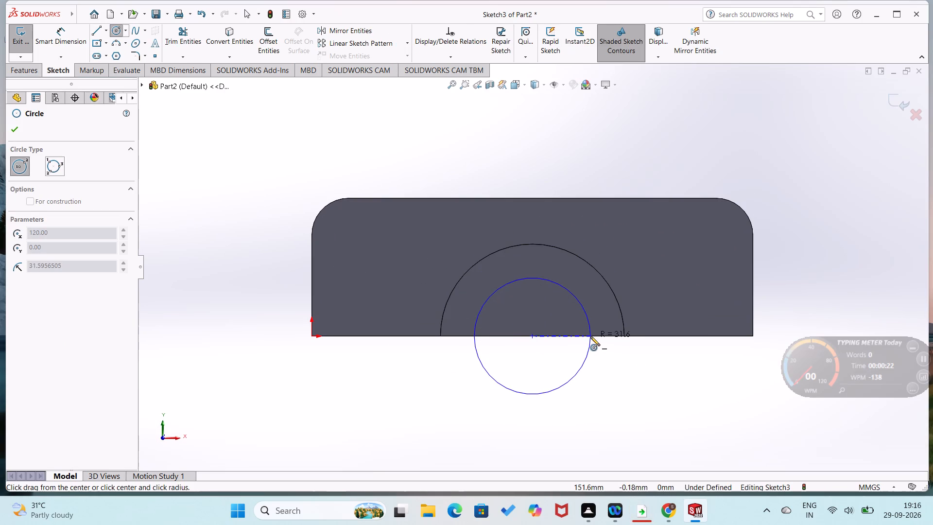
click(590, 335)
Dimension the new circle on the boss's end face to a diameter of 70 mm.
right_drag(631, 387, 625, 280)
click(587, 361)
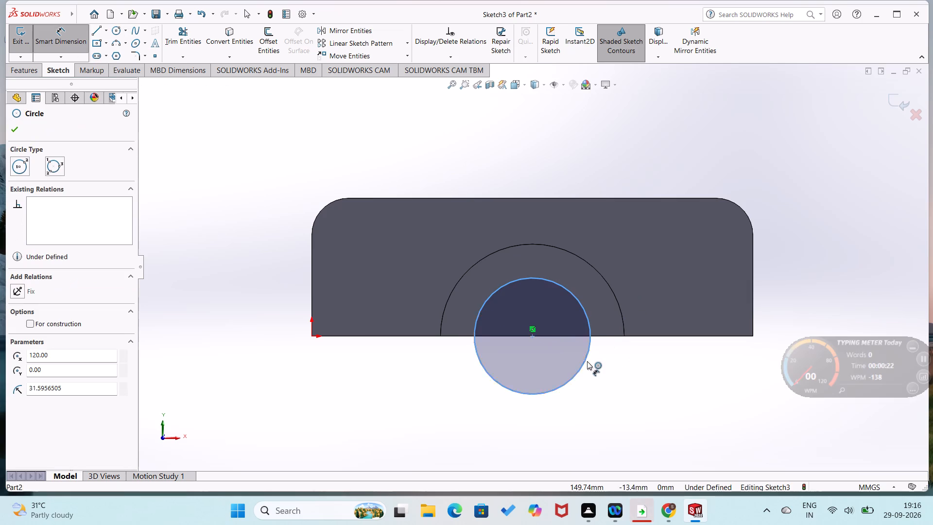
click(649, 358)
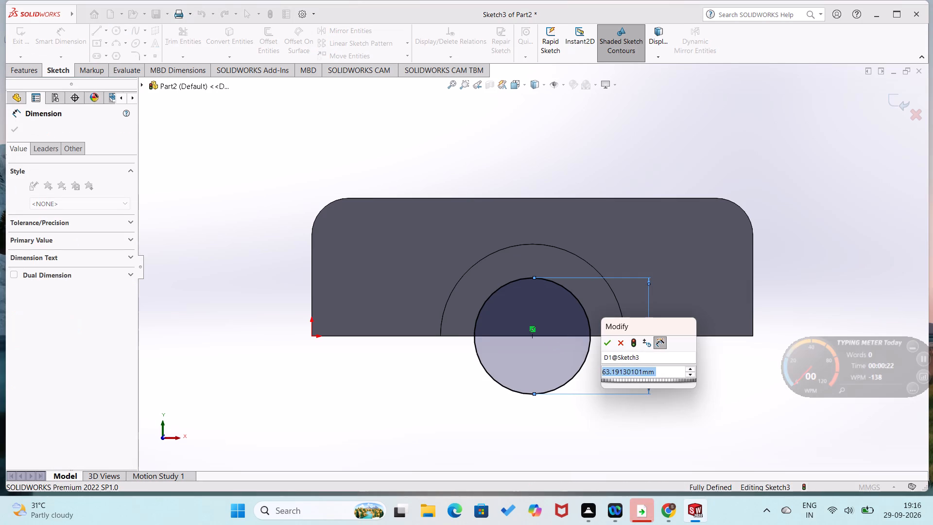
text(35+3)
key(5)
key(Return)
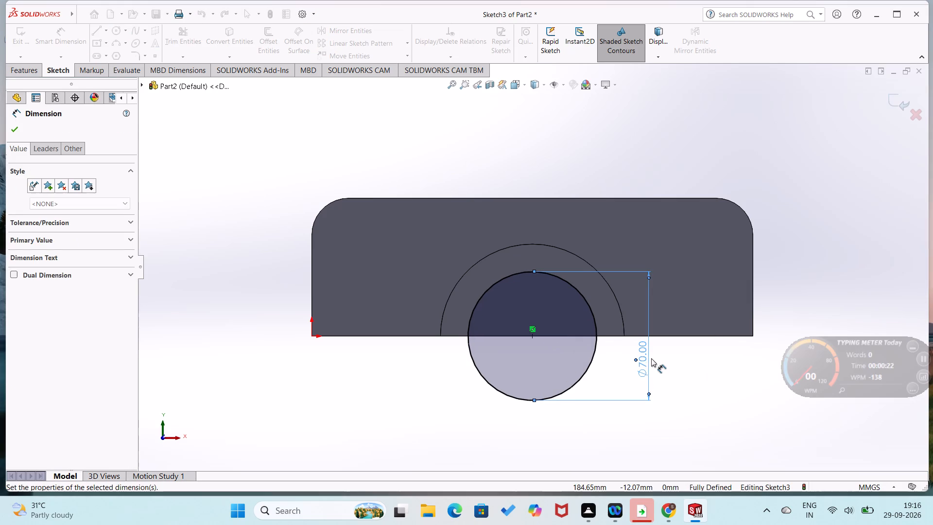
click(670, 421)
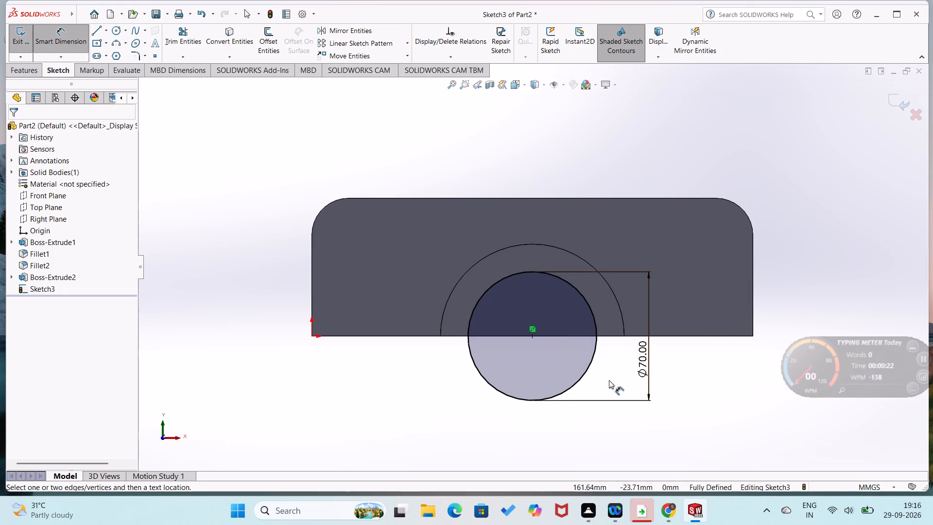
Draw a horizontal line across the 70 mm circle's diameter and trim away the lower arc, leaving a closed upper semicircle.
drag(262, 189, 187, 208)
right_drag(258, 248, 161, 276)
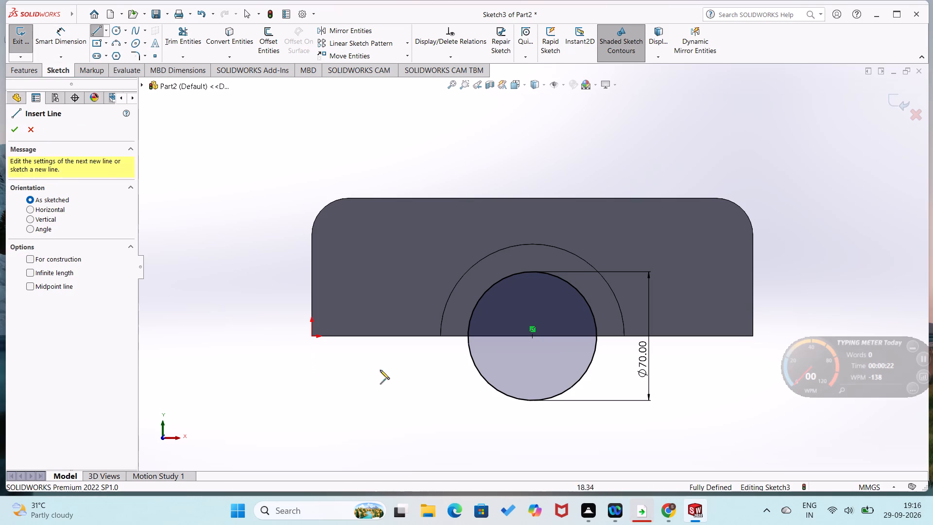
scroll(437, 358, down, 4)
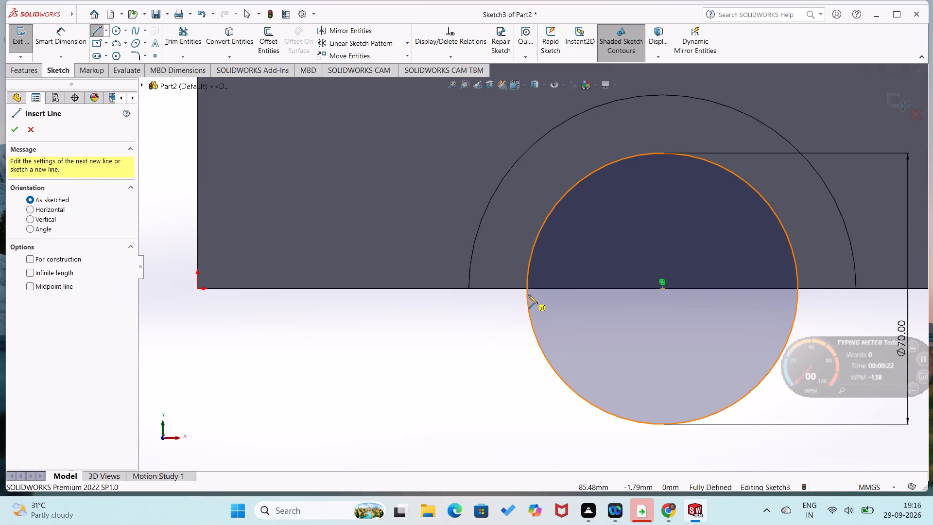
click(526, 290)
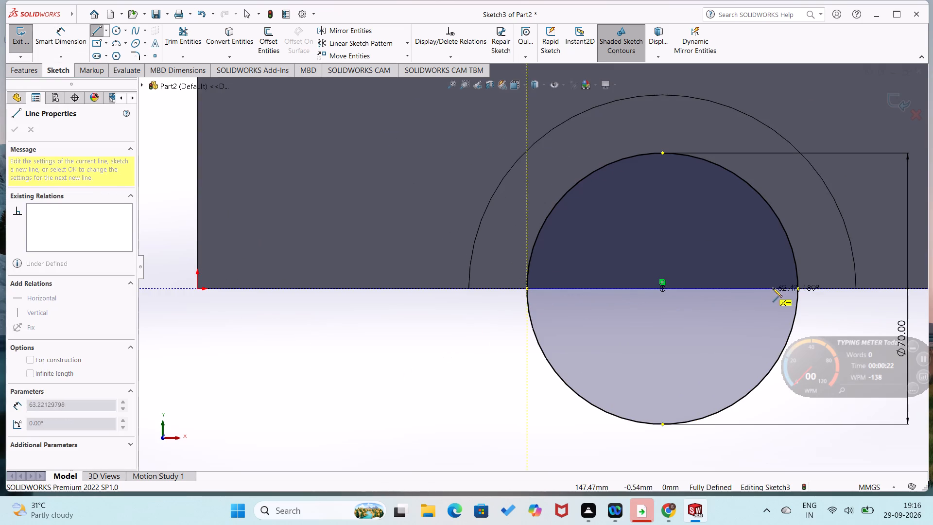
click(799, 289)
right_drag(597, 429, 622, 268)
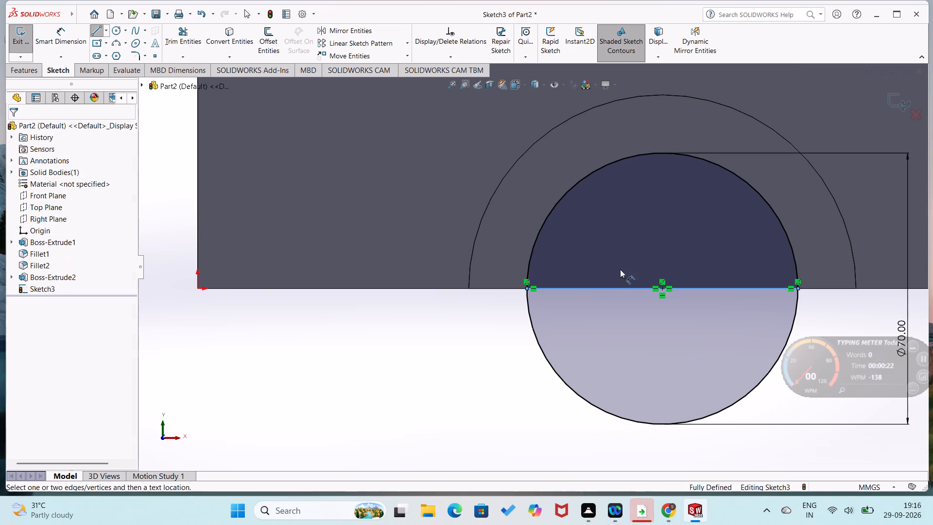
click(192, 44)
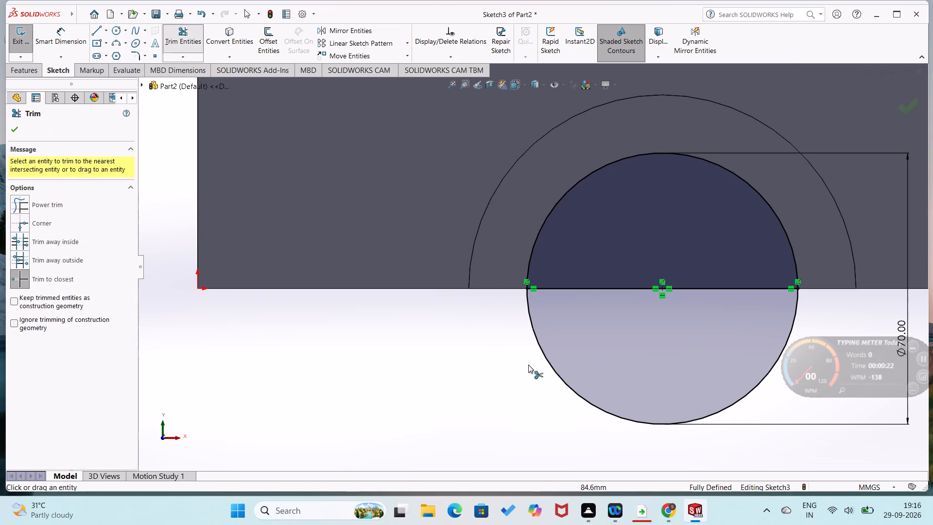
click(550, 361)
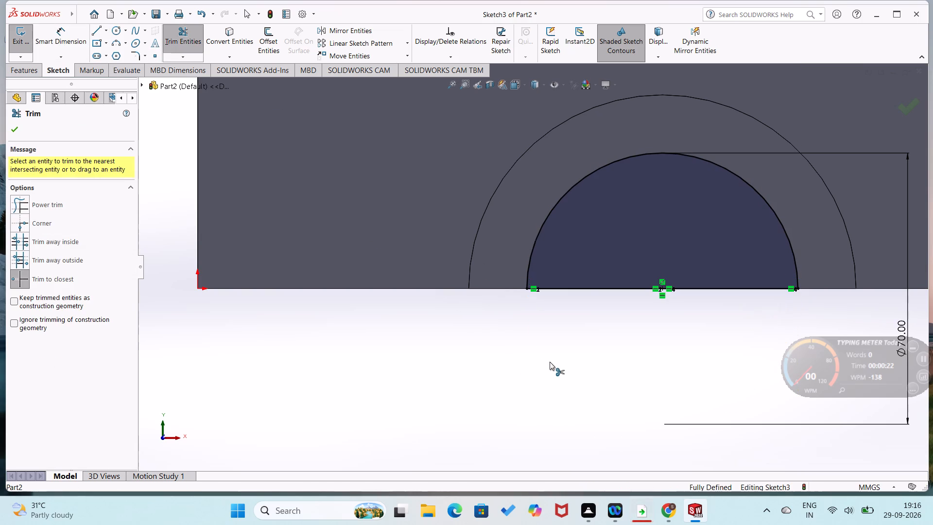
click(22, 130)
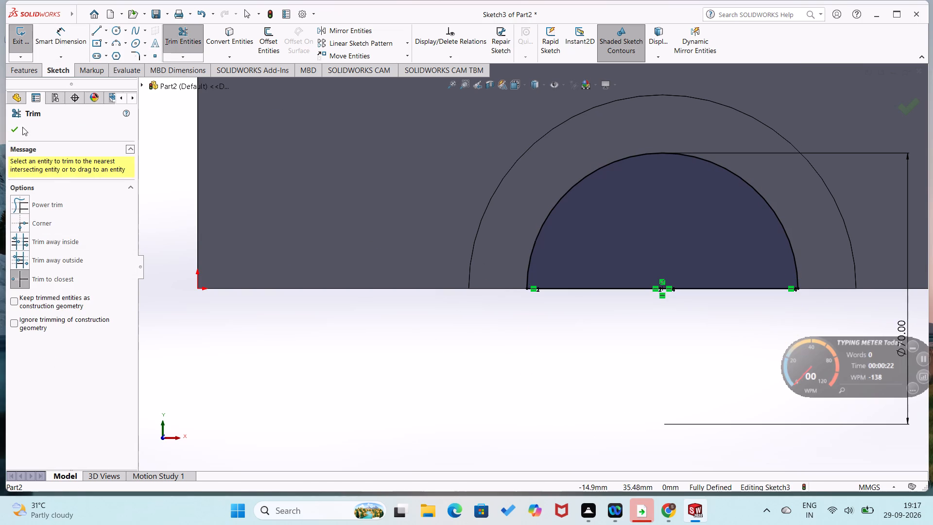
click(18, 129)
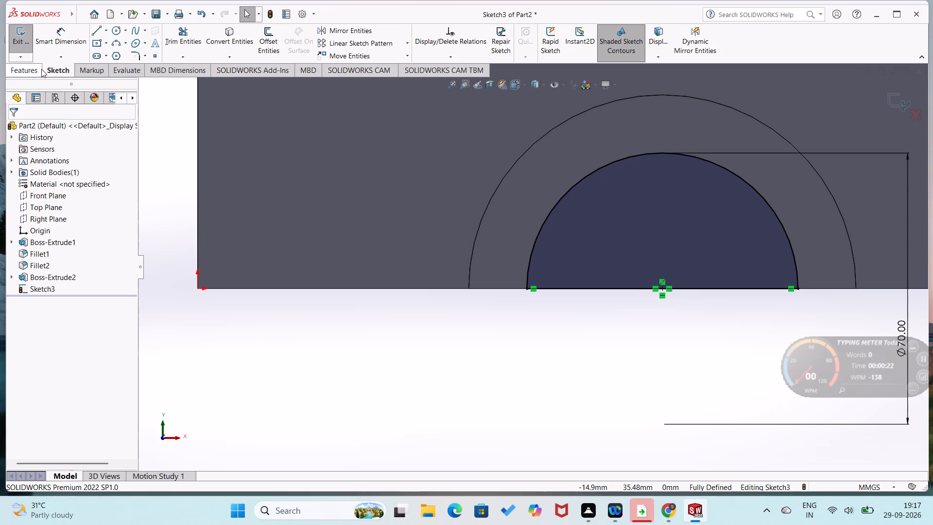
Cut the 70 mm semicircle into the boss with a blind Extruded Cut 75 mm deep.
click(41, 69)
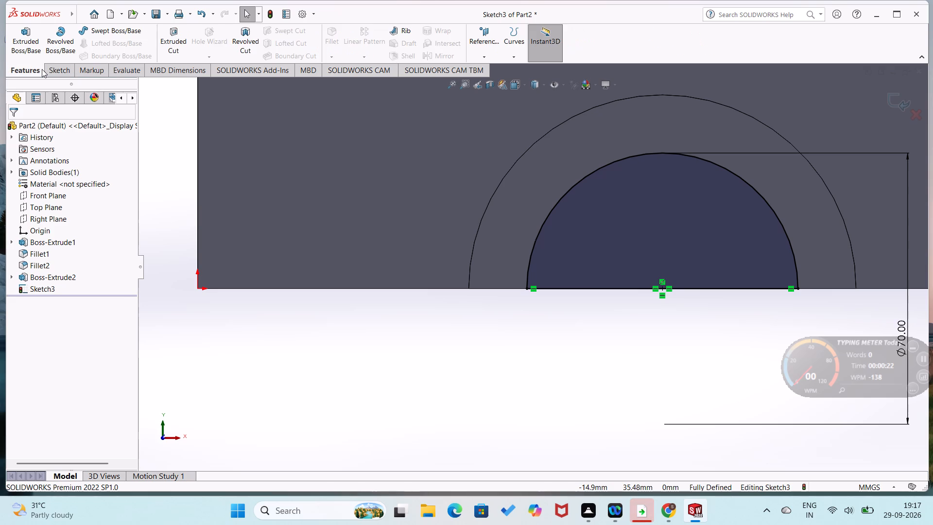
click(172, 49)
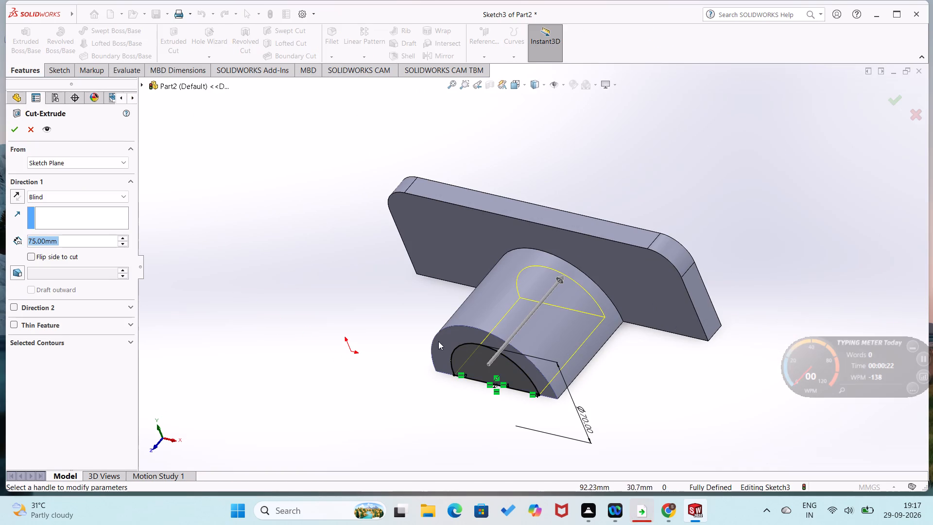
click(15, 130)
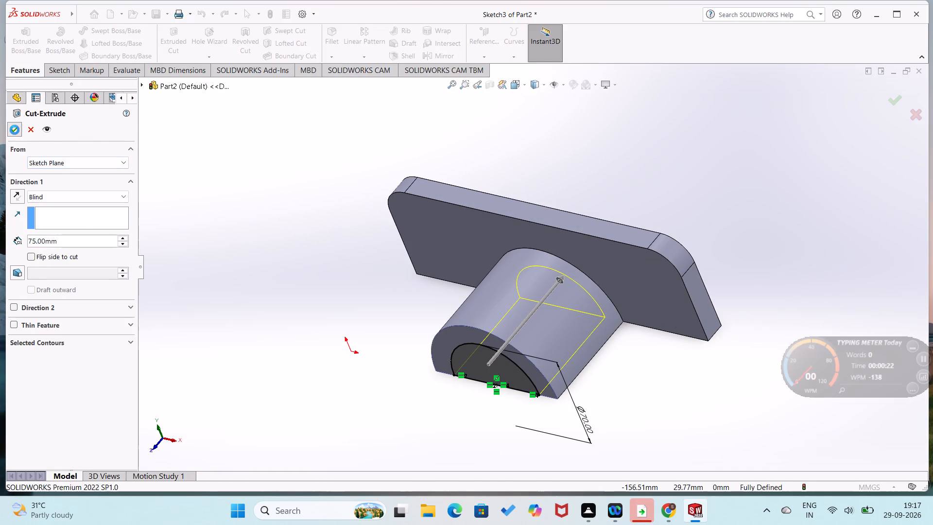
Examine the hollowed semicircular boss and plate from several angles.
click(218, 330)
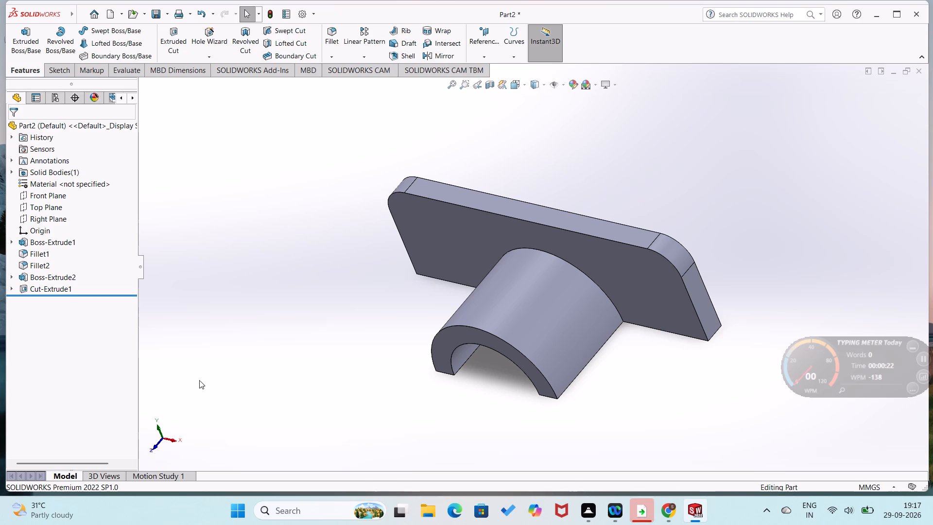
middle_drag(380, 480, 390, 359)
middle_drag(390, 364, 424, 273)
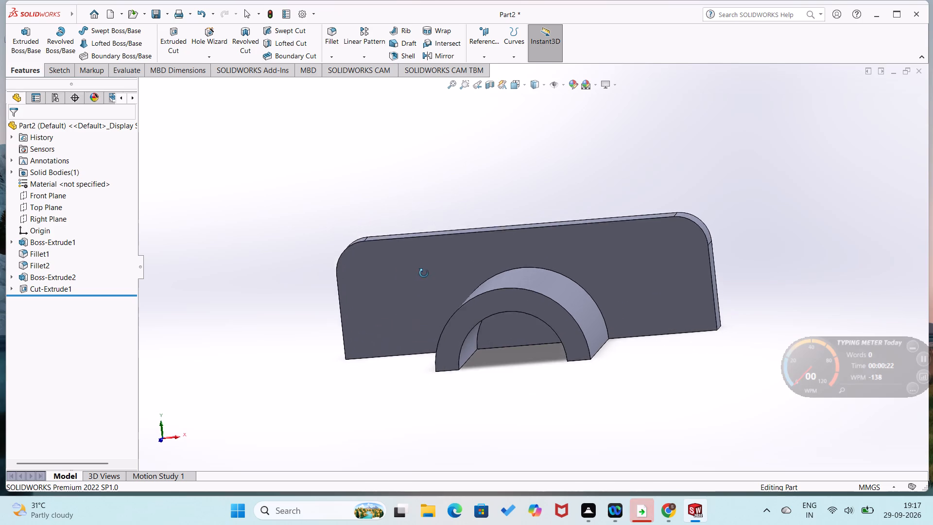
middle_drag(424, 273, 428, 259)
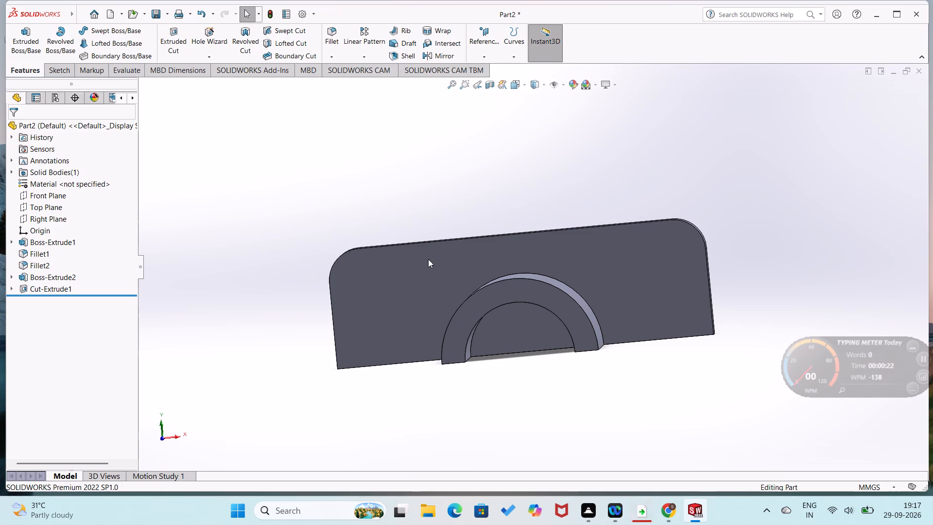
middle_drag(528, 343, 488, 389)
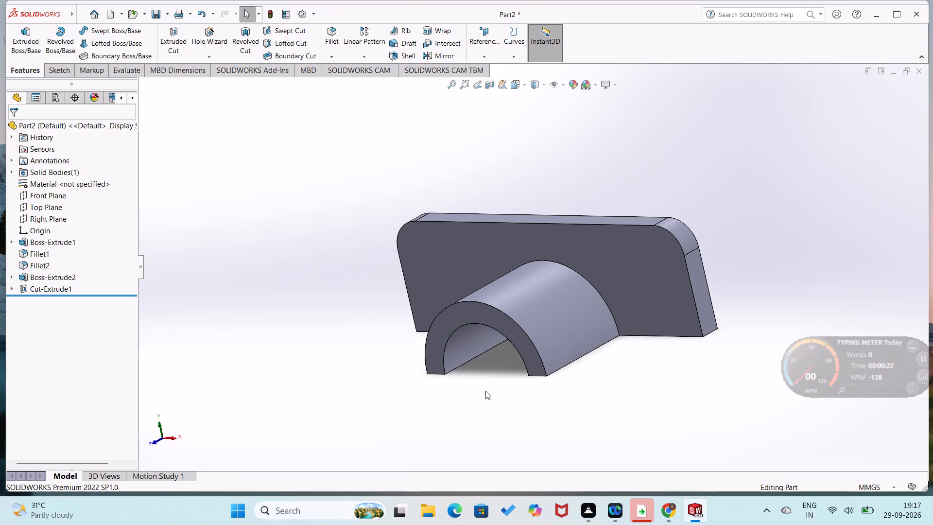
right_click(557, 321)
click(413, 390)
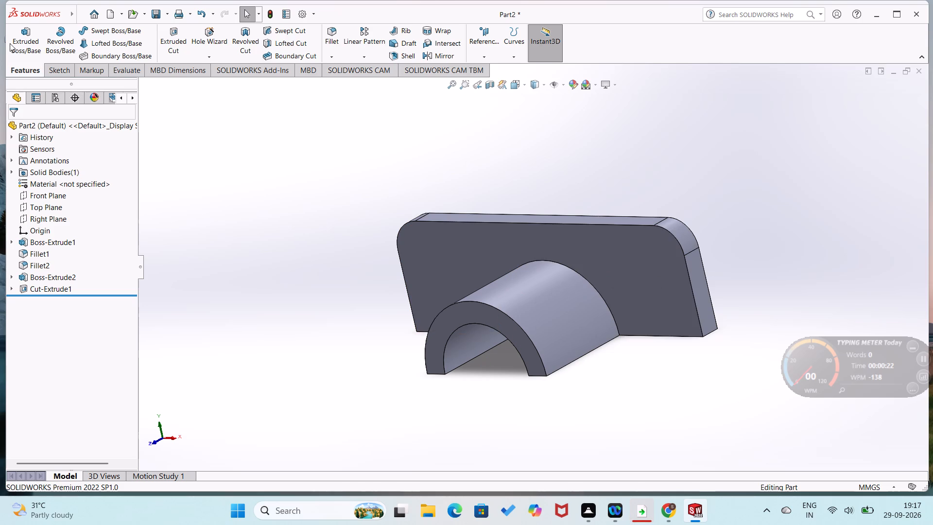
click(335, 131)
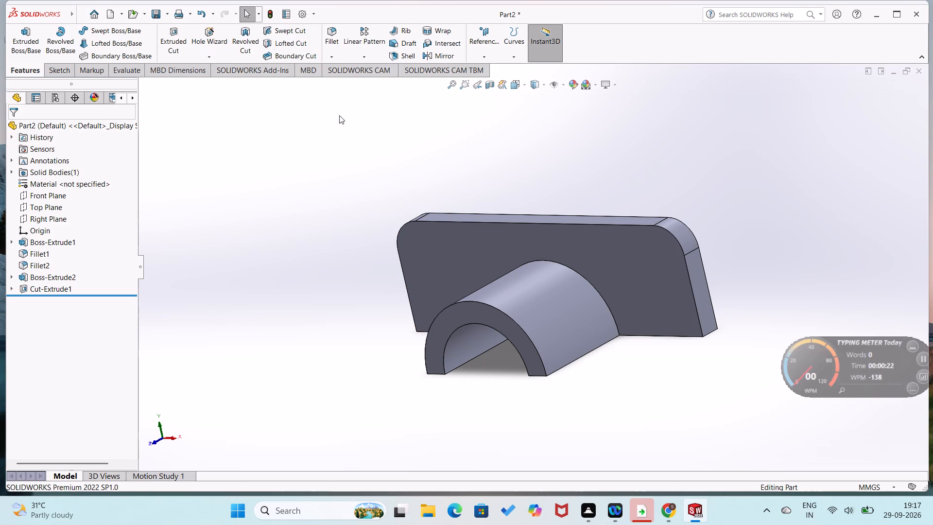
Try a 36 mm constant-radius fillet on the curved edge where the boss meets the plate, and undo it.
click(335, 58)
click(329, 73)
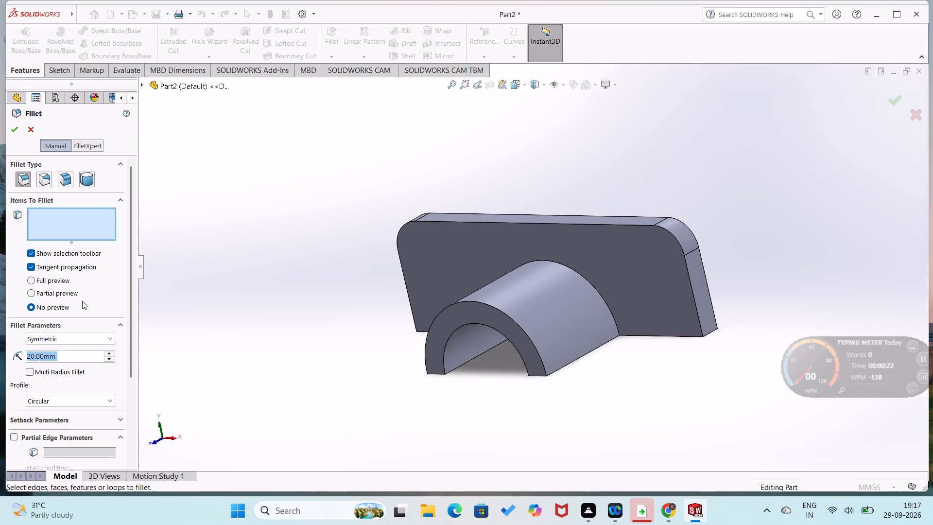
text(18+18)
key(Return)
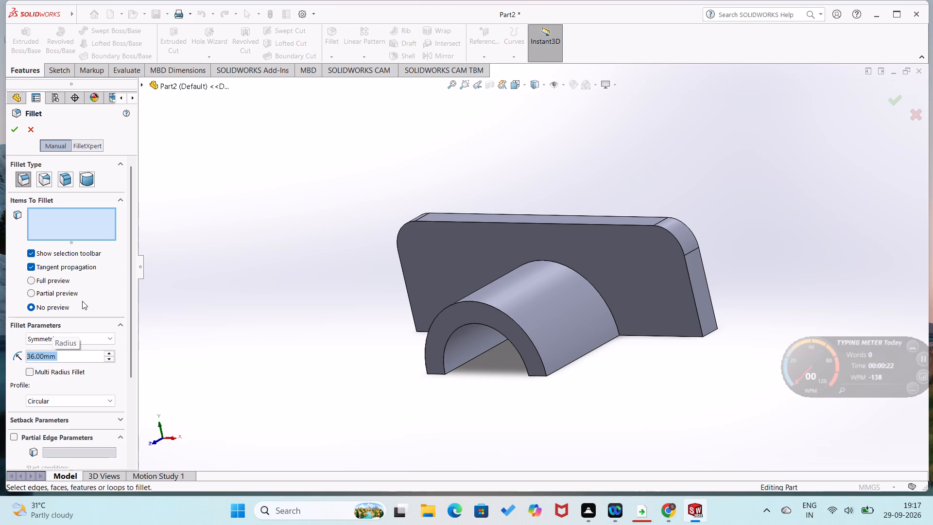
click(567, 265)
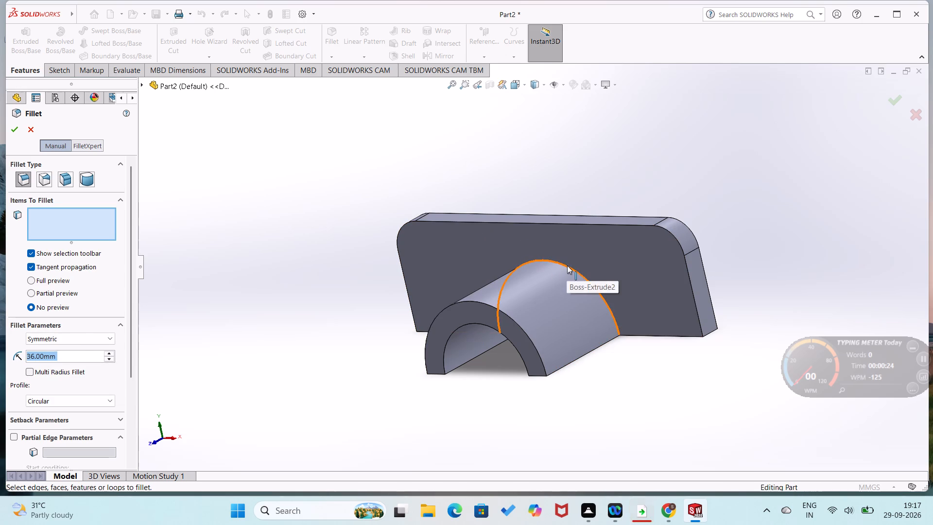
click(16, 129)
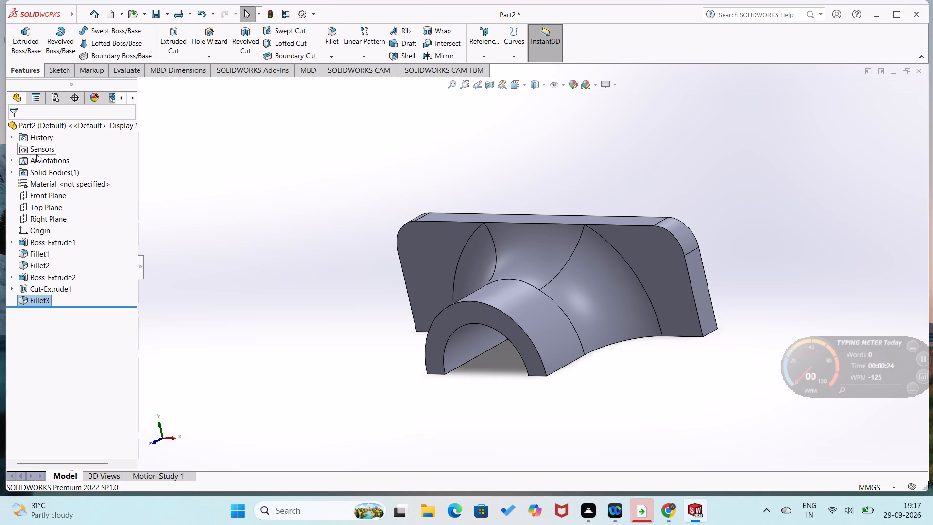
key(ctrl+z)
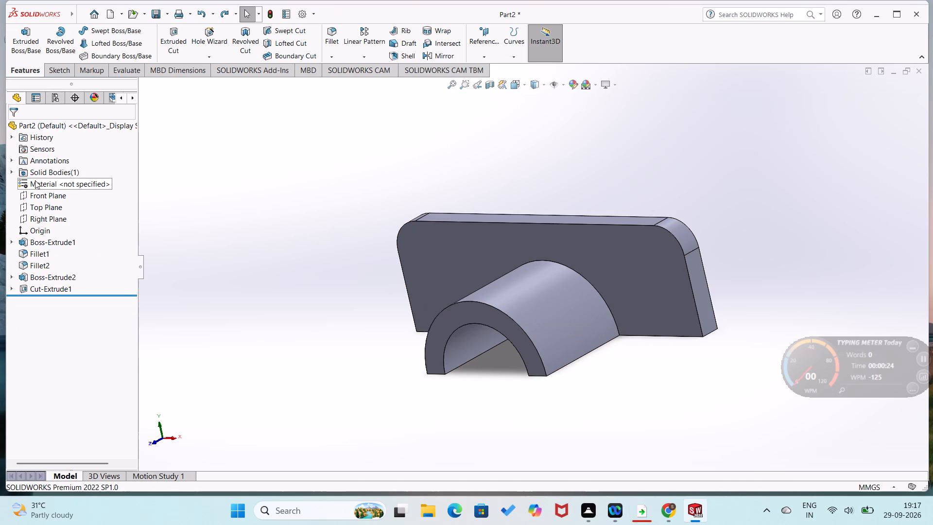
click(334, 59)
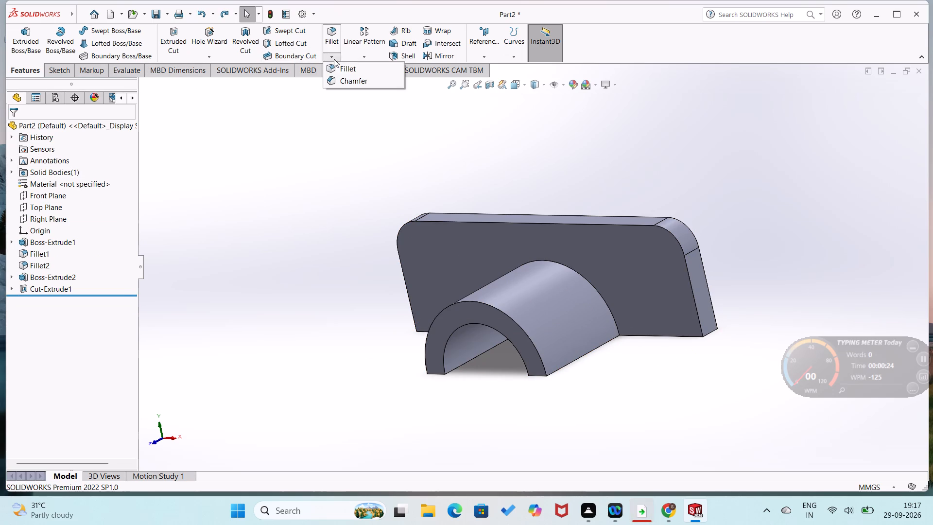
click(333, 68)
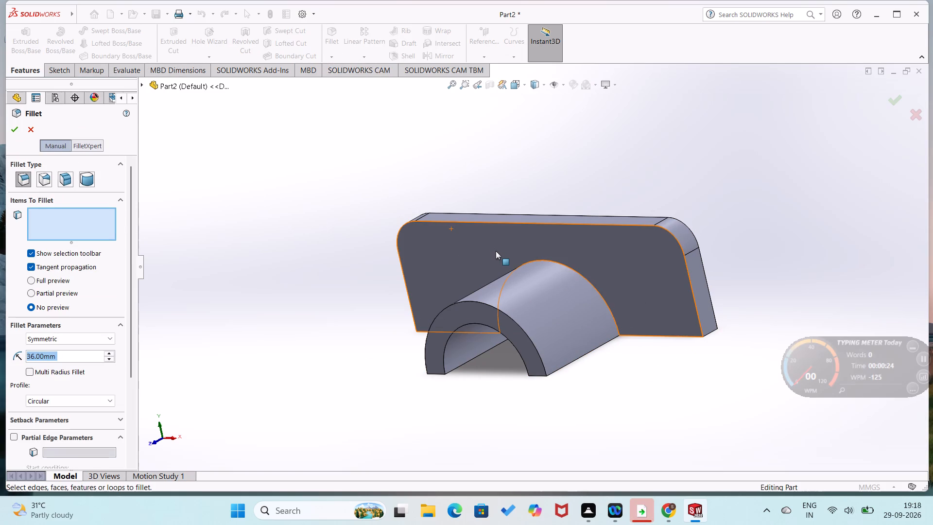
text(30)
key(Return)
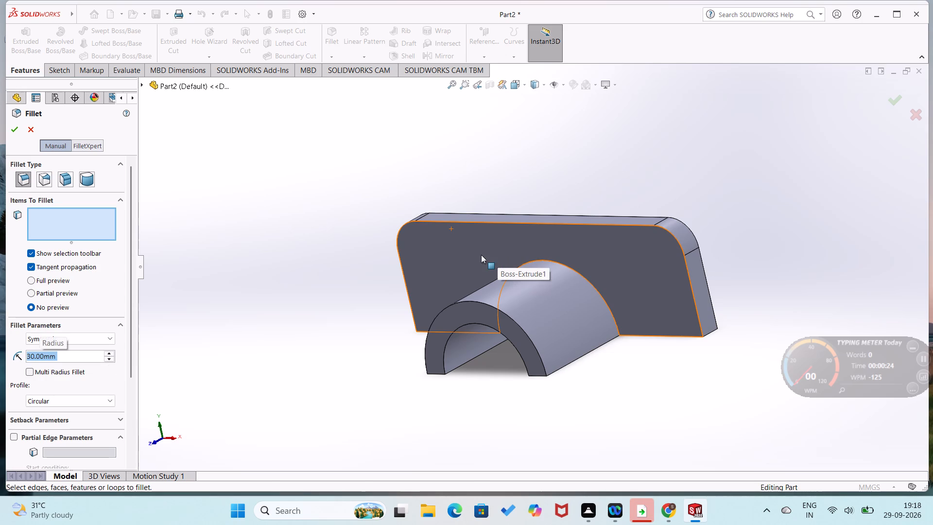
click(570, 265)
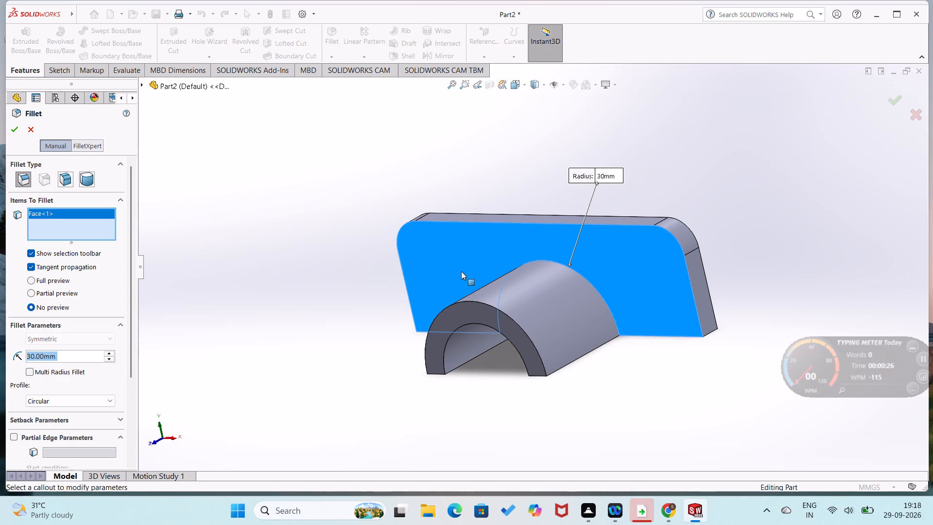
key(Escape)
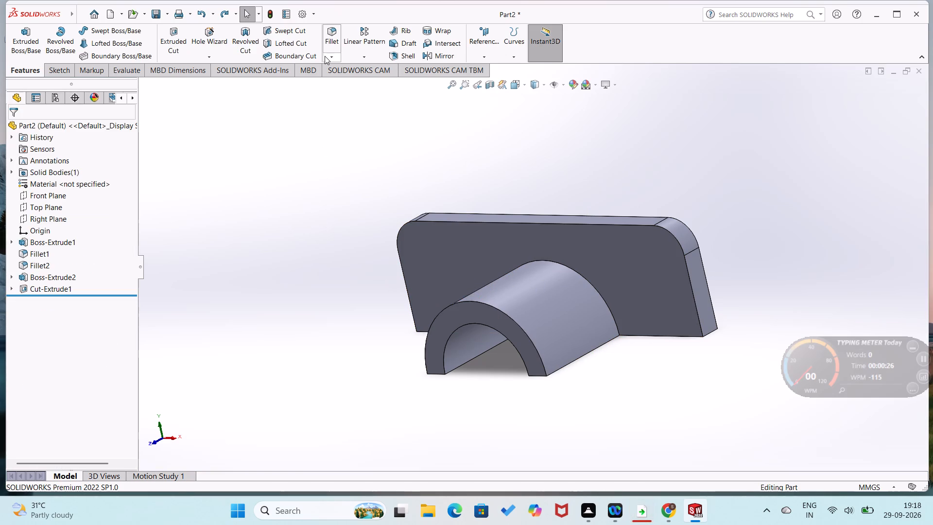
Fillet the curved edge where the semicircular boss meets the plate face with a 30 mm radius.
click(325, 56)
click(330, 66)
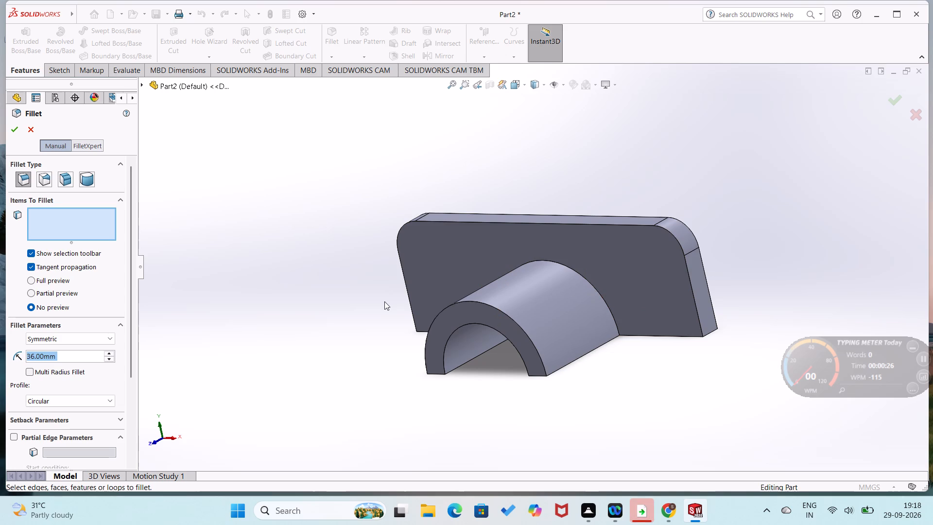
text(30)
key(Return)
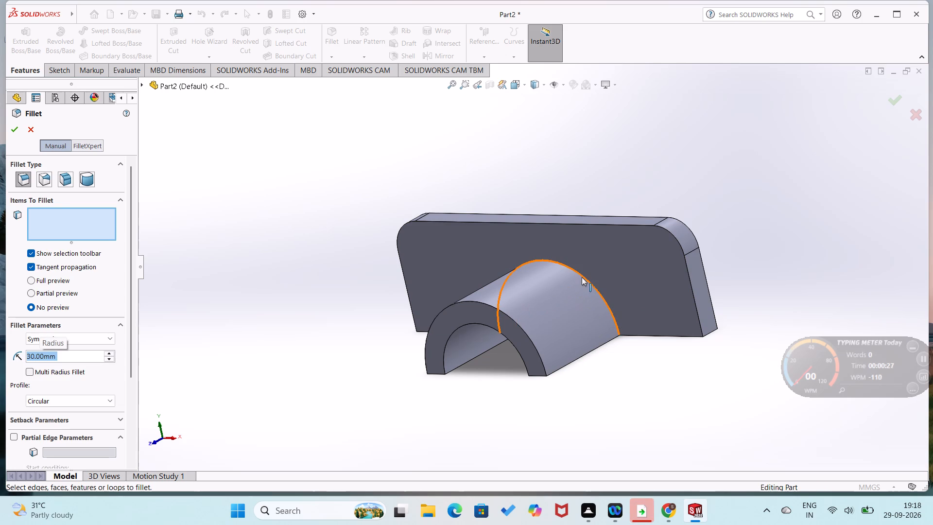
click(582, 277)
click(7, 131)
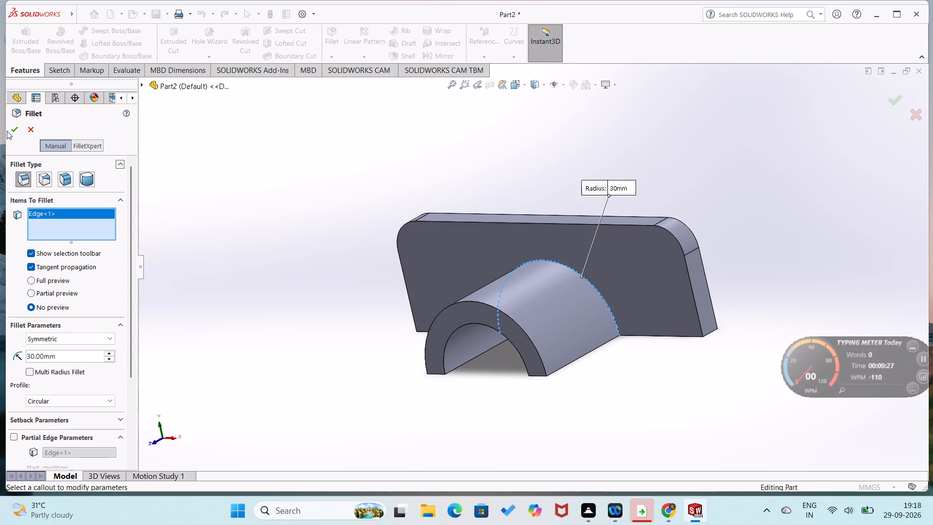
click(19, 130)
click(326, 352)
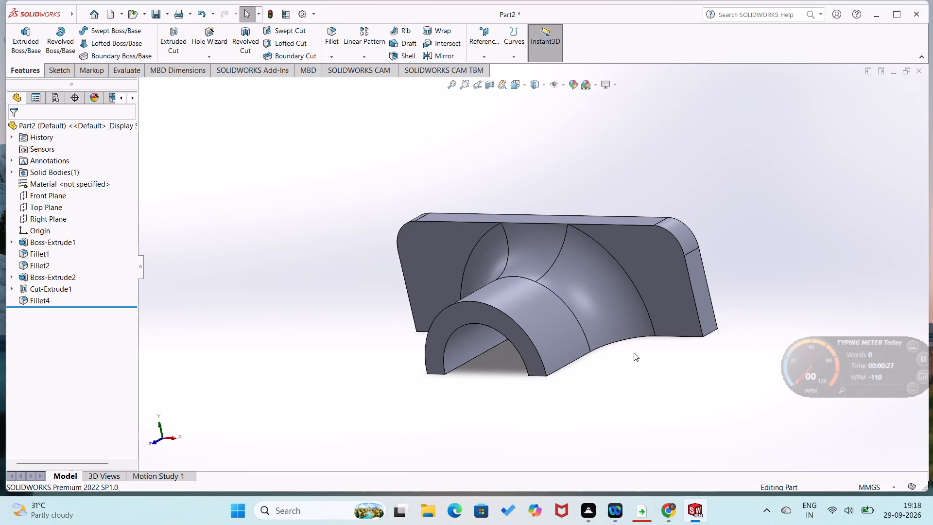
Close the finished part document without saving its changes.
middle_drag(644, 368, 689, 349)
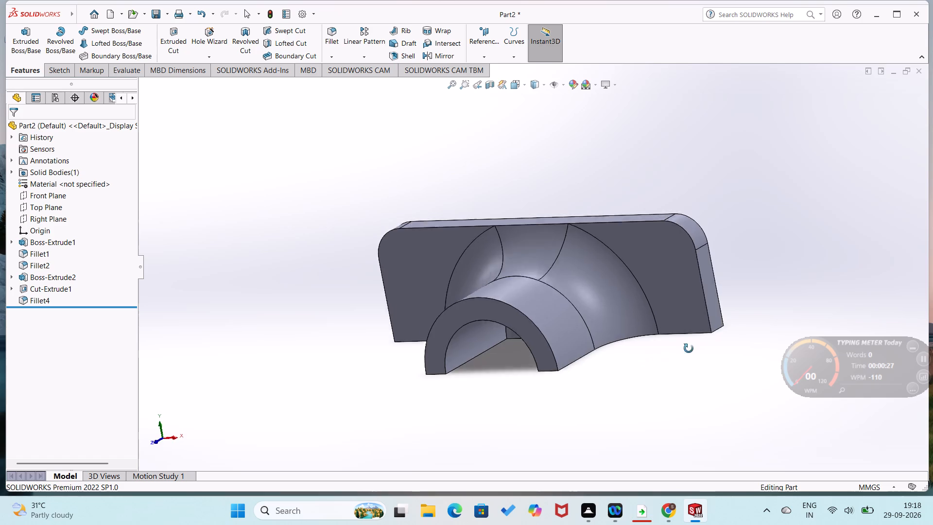
middle_drag(689, 349, 658, 279)
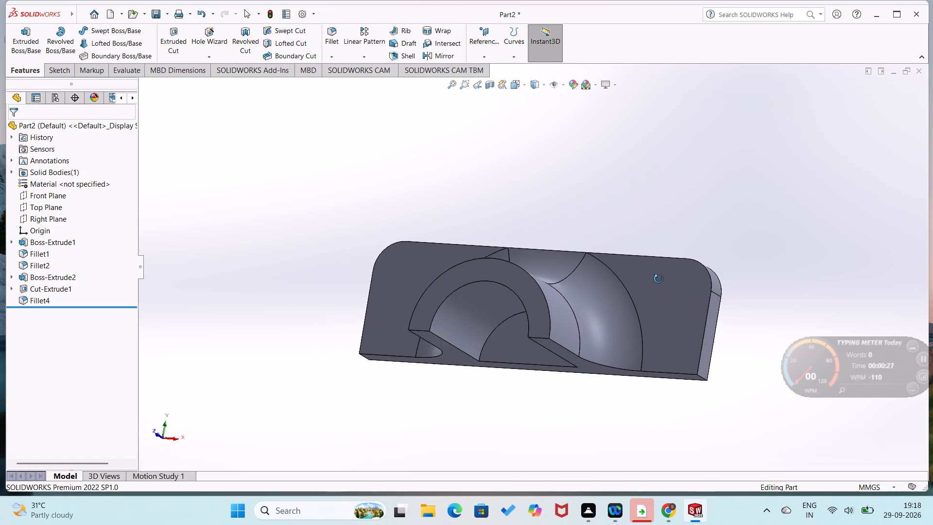
middle_drag(658, 279, 652, 274)
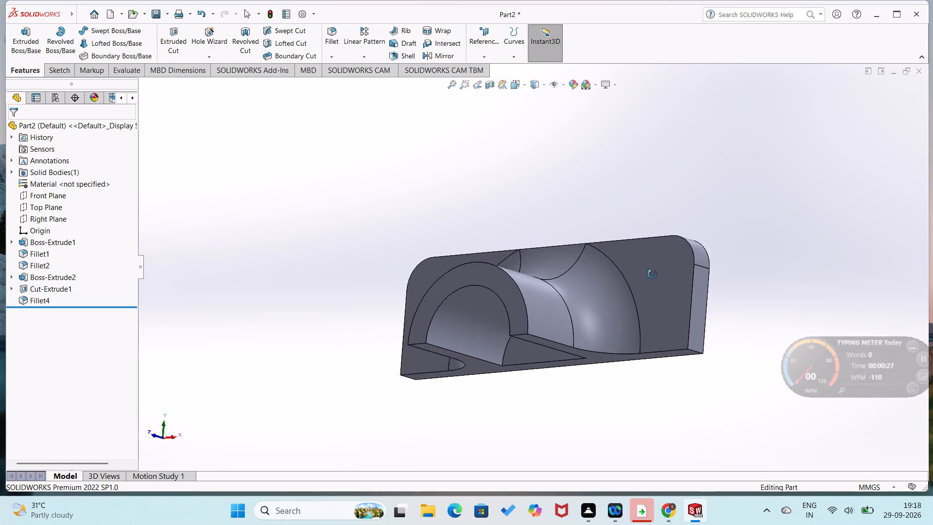
middle_drag(652, 274, 649, 286)
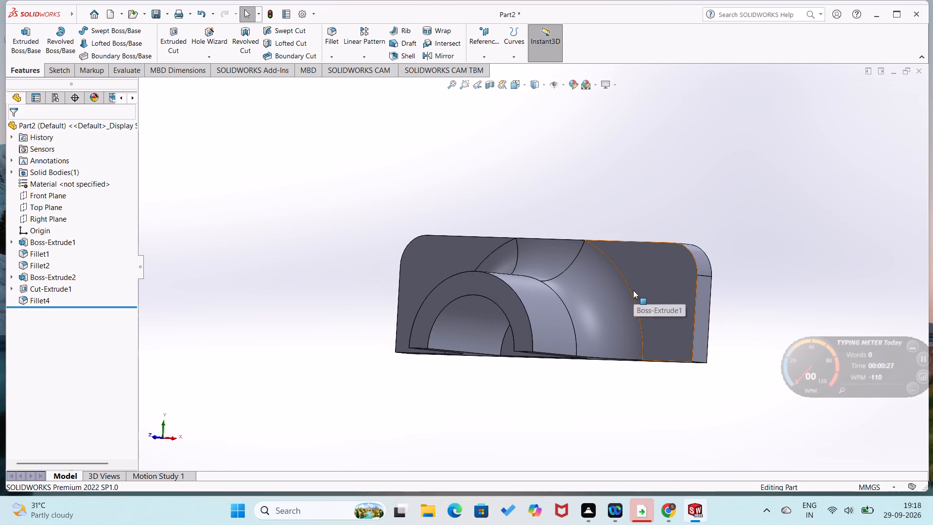
click(917, 71)
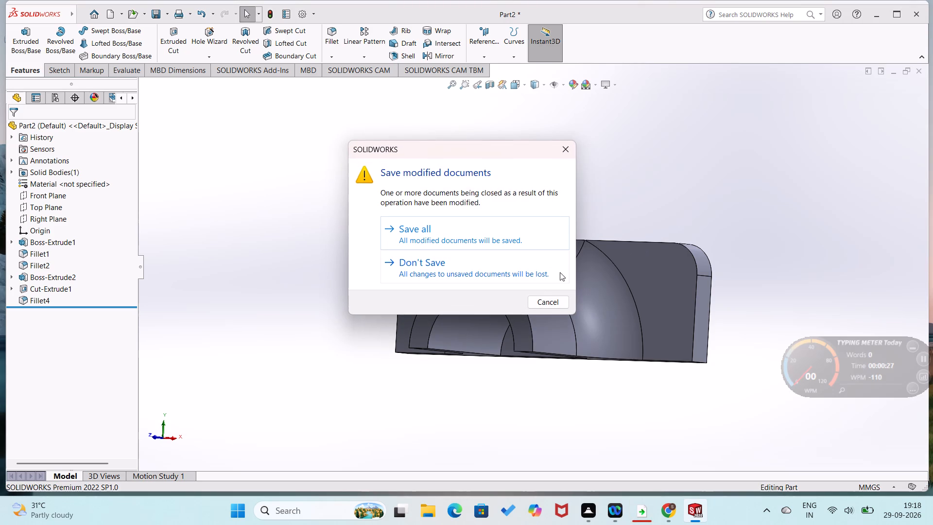
click(555, 275)
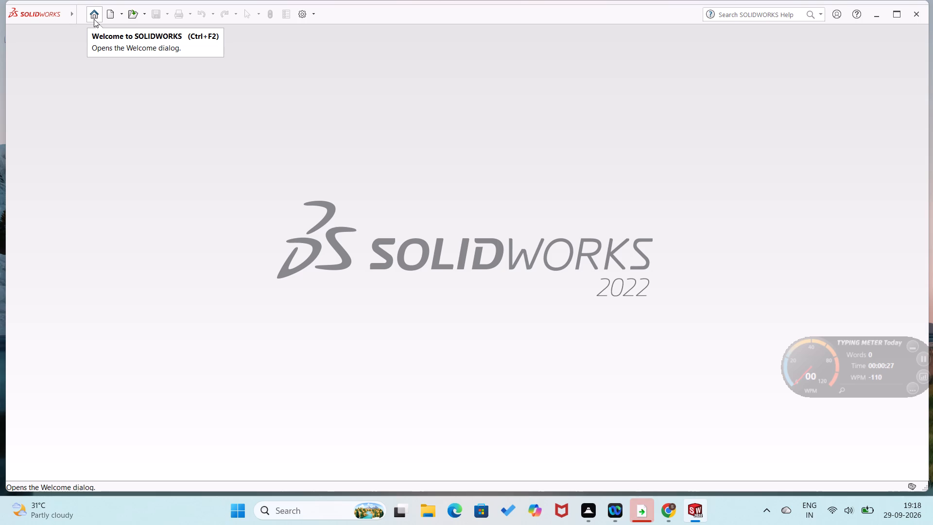
Create a new part document.
click(94, 20)
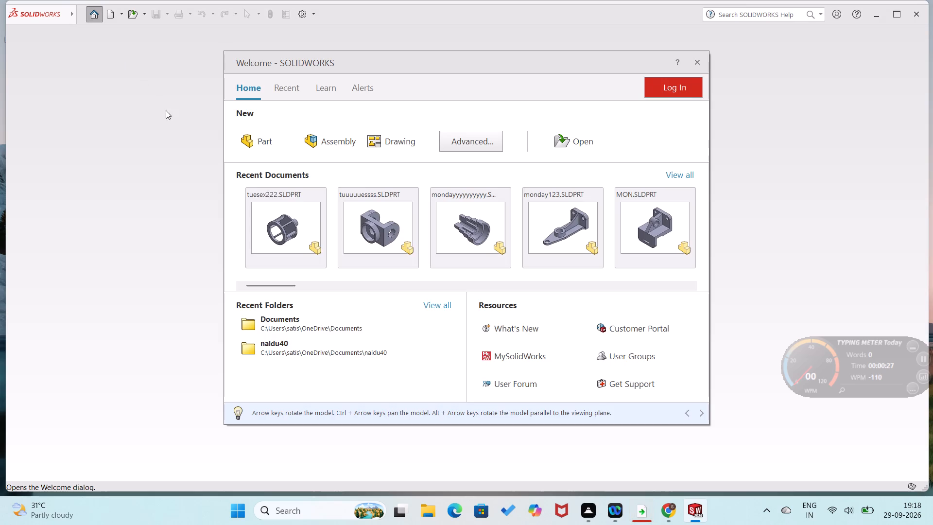
click(261, 142)
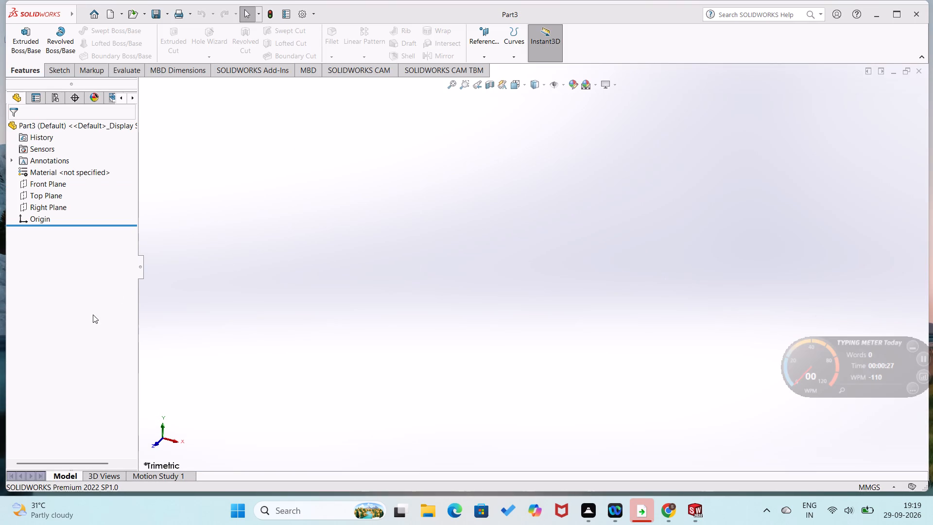
Open a sketch on the Front Plane and draw a closed rectangle of lines from the origin, about 113 mm wide and 52 mm high.
right_click(43, 182)
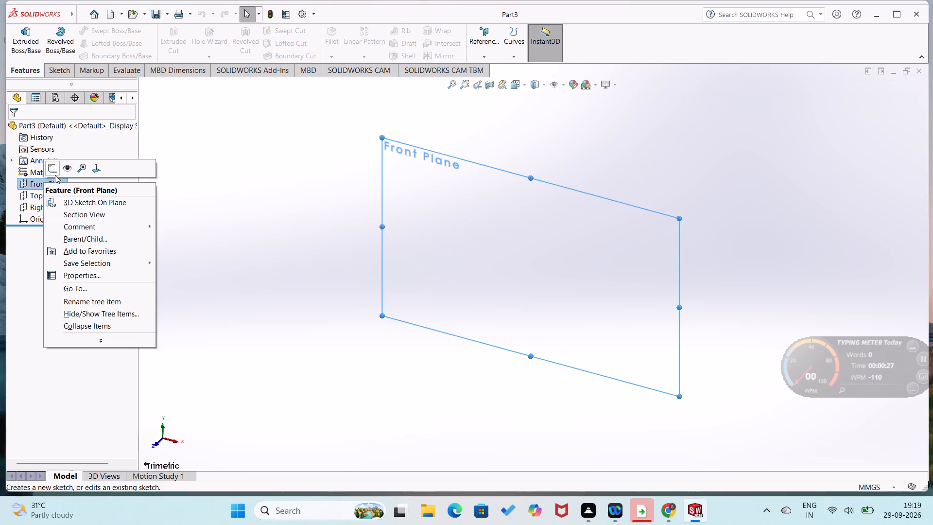
click(55, 174)
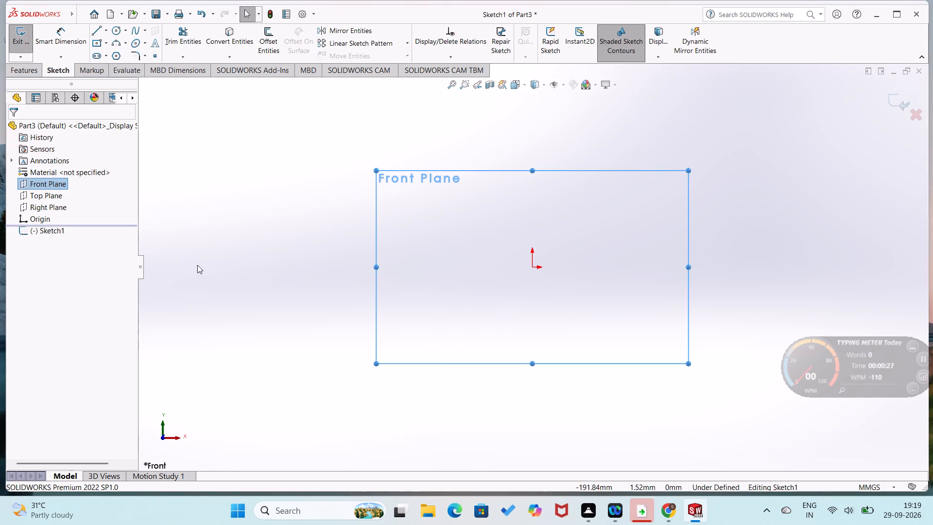
right_drag(422, 248, 242, 308)
click(531, 267)
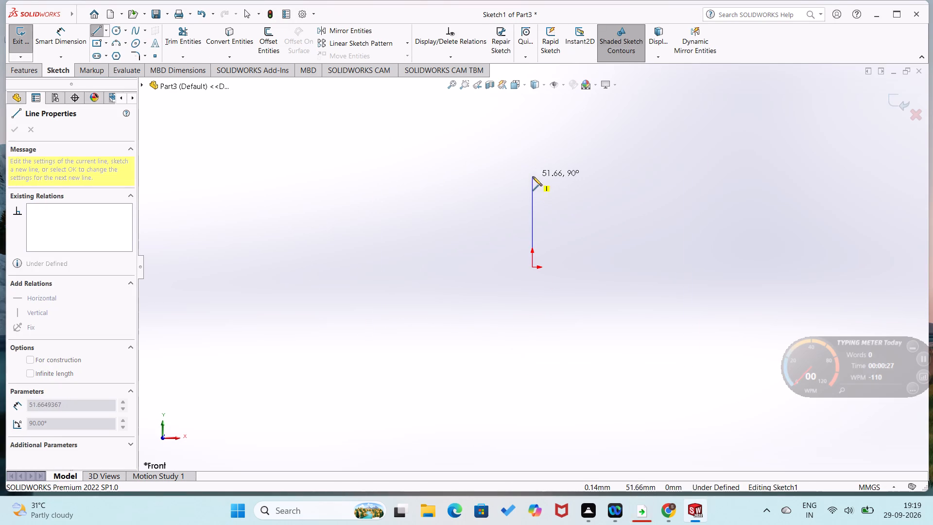
click(533, 176)
drag(730, 174, 732, 181)
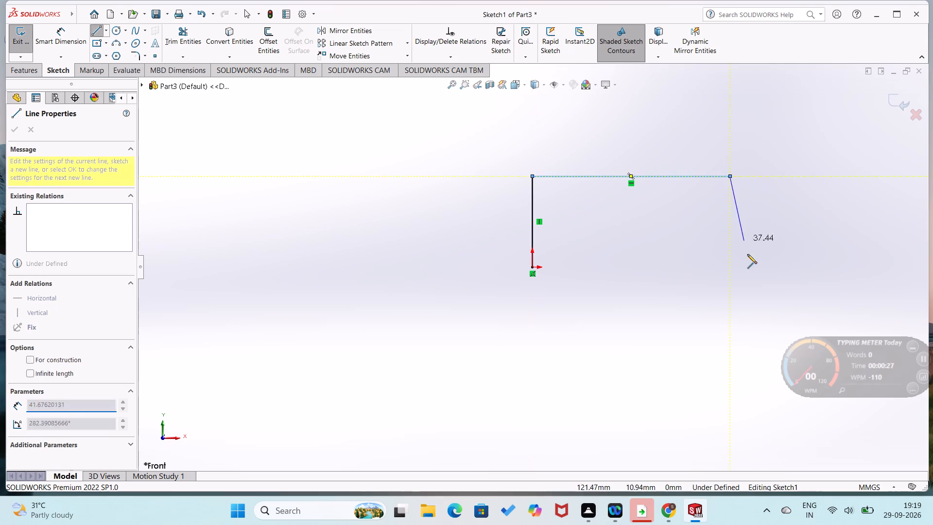
click(730, 269)
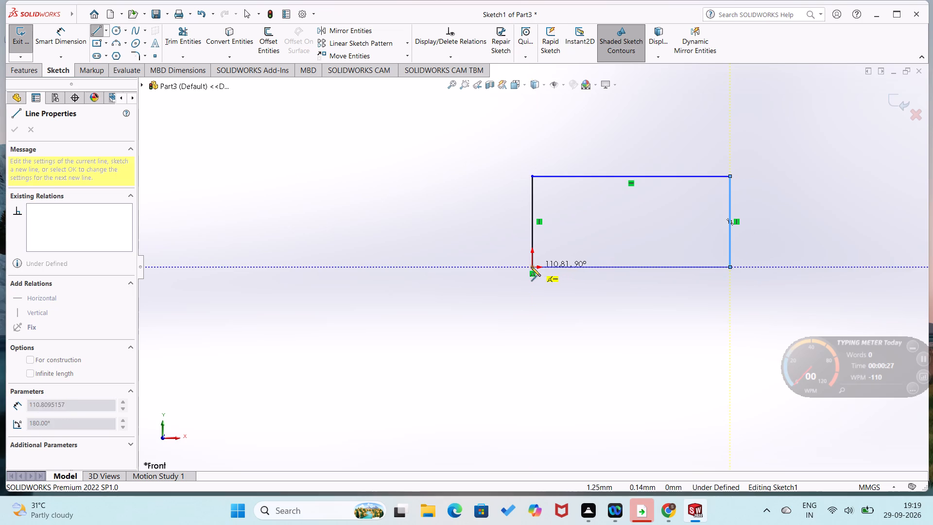
click(530, 267)
Dimension the rectangle's bottom line to 150 mm and its vertical line at the origin to 75 mm.
right_drag(517, 324, 531, 202)
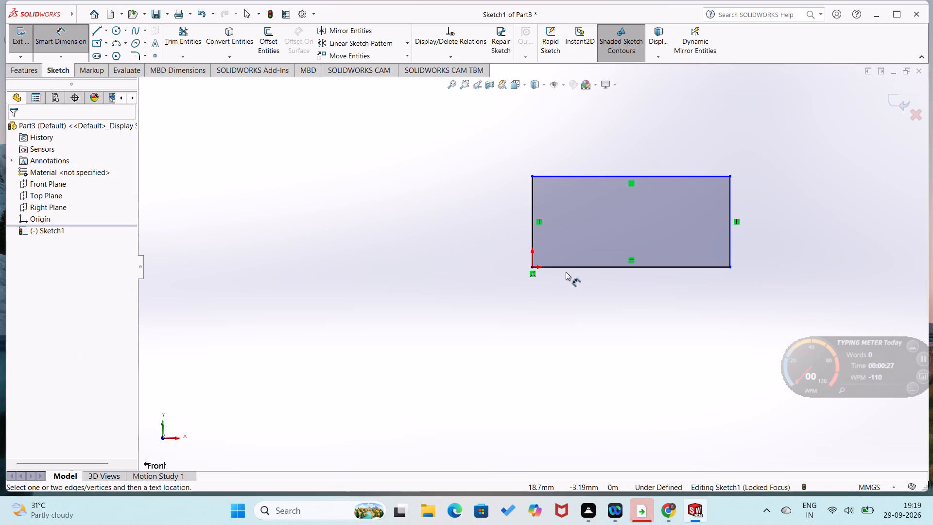
click(568, 268)
click(567, 298)
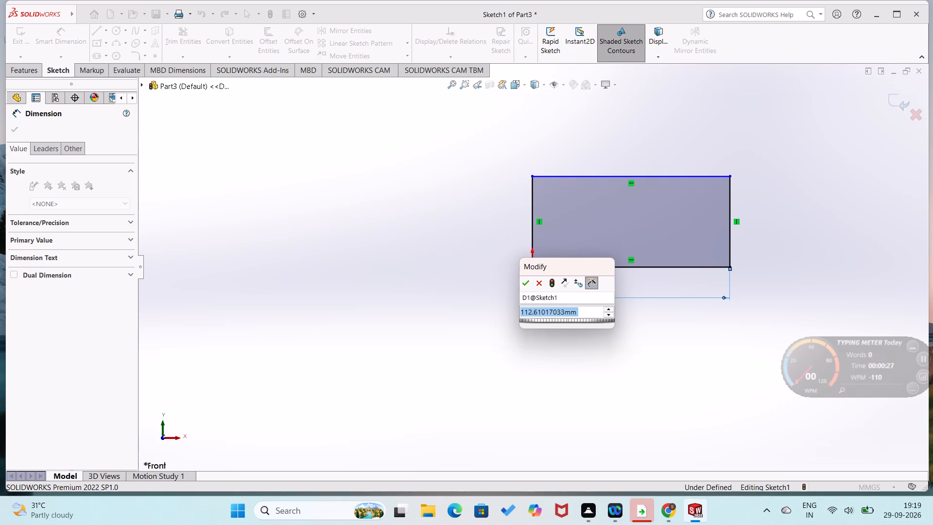
text(150)
key(Return)
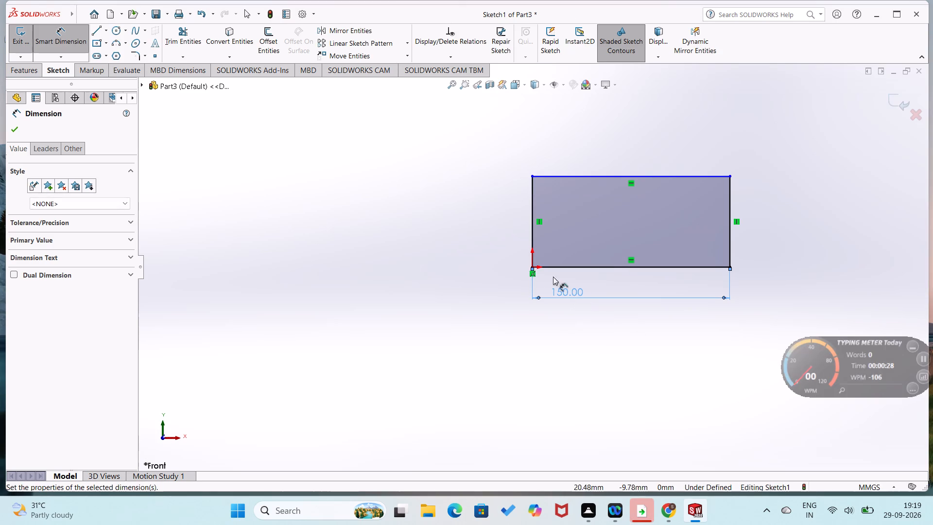
click(533, 227)
click(518, 231)
text(75)
key(Return)
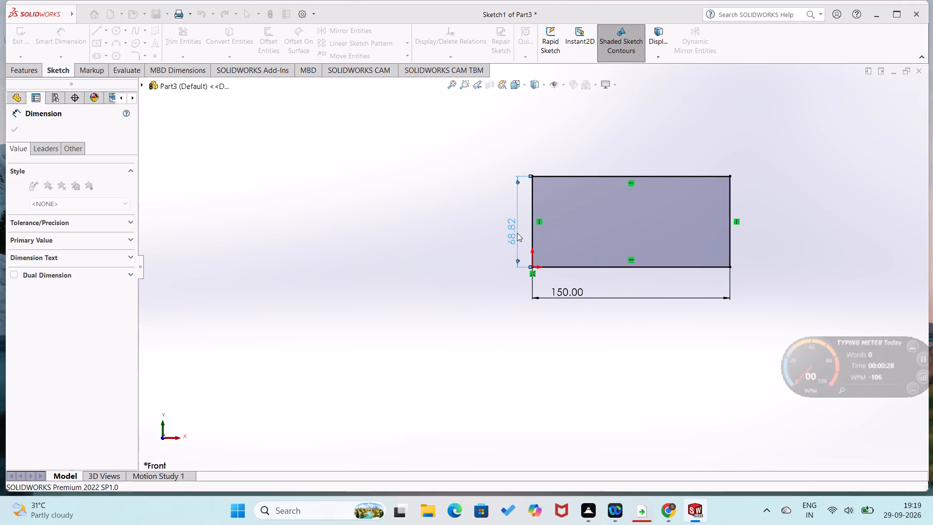
click(480, 271)
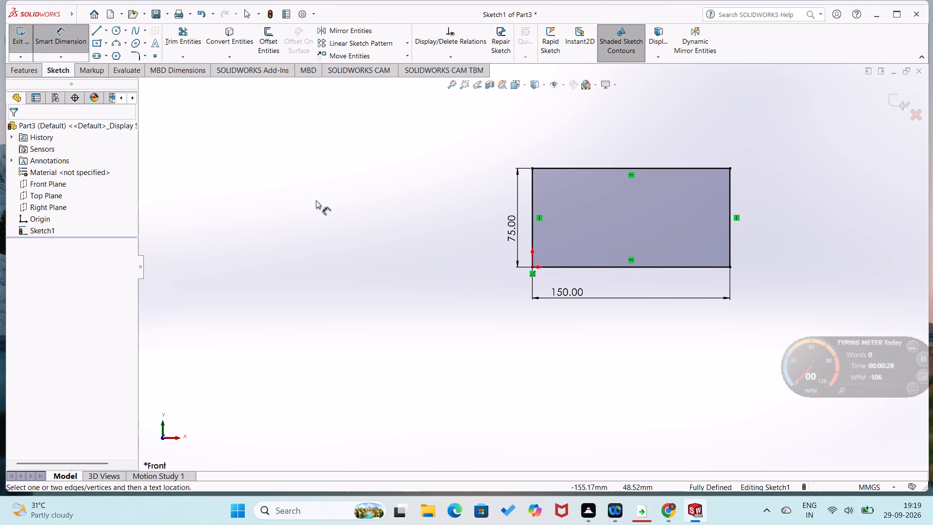
Extrude the rectangle 5 mm as a blind boss to form the base plate.
click(35, 77)
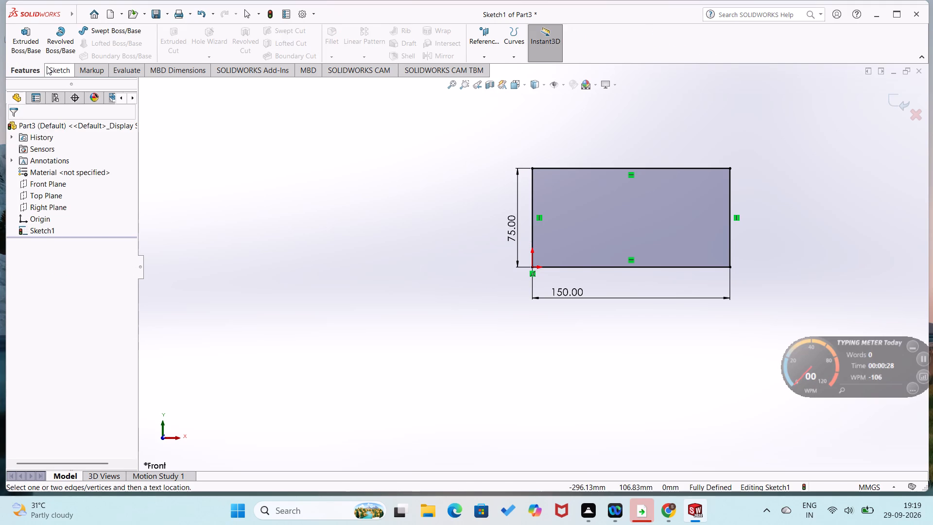
click(32, 53)
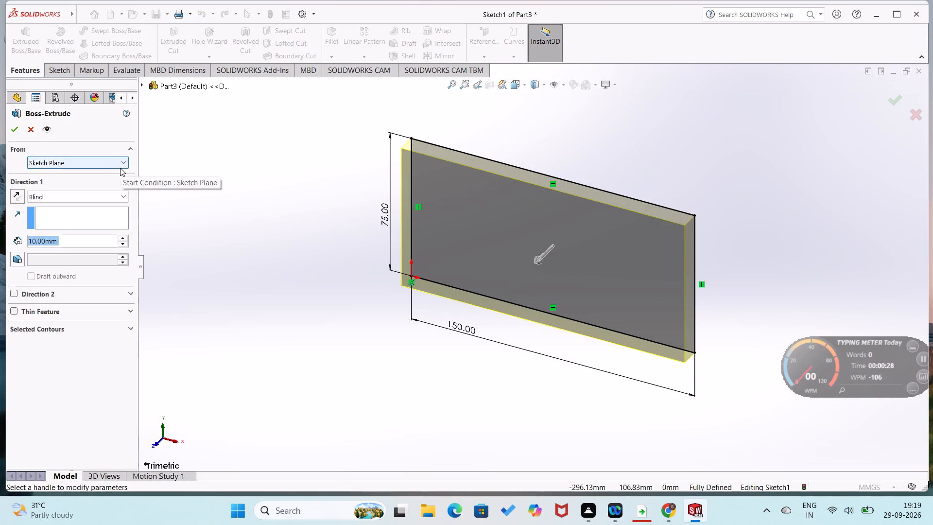
key(5)
key(Return)
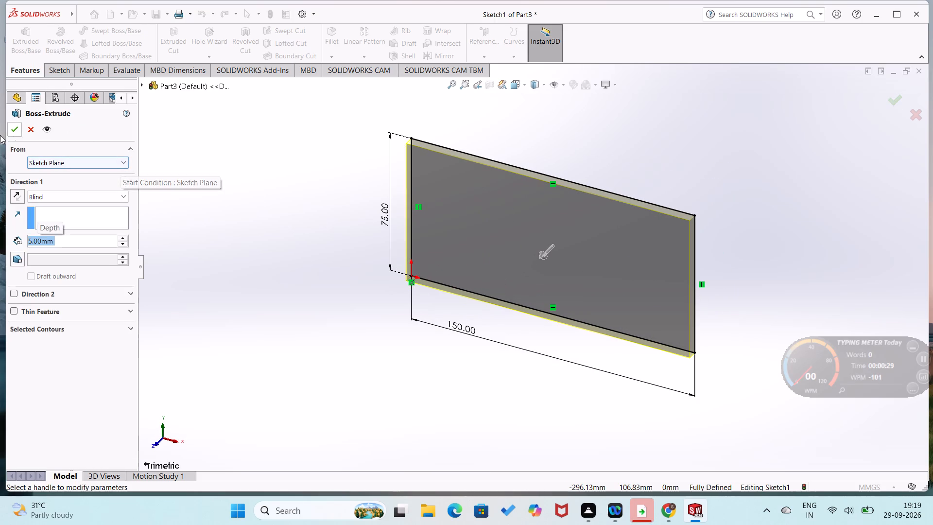
click(11, 133)
click(240, 262)
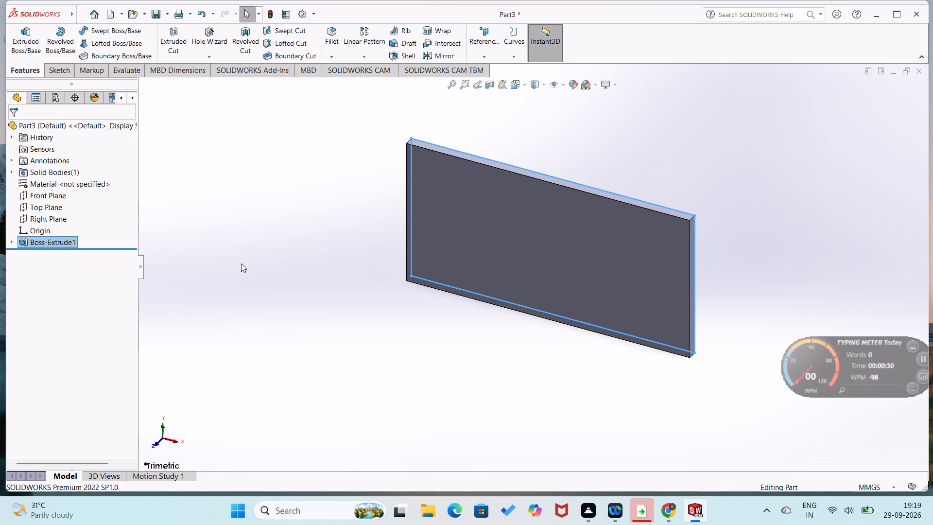
Fillet the plate's upper-left corner edge, through its thickness, with a 25 mm radius.
scroll(402, 176, down, 2)
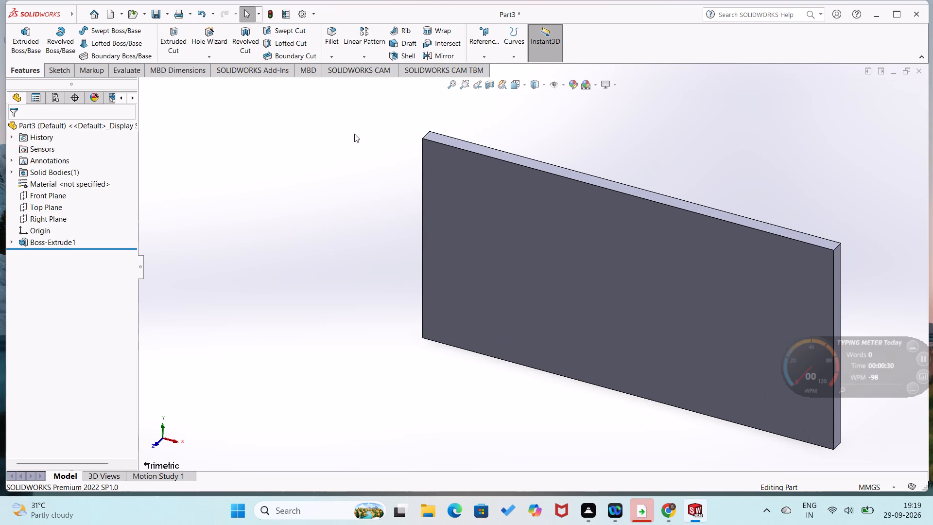
click(333, 59)
click(336, 69)
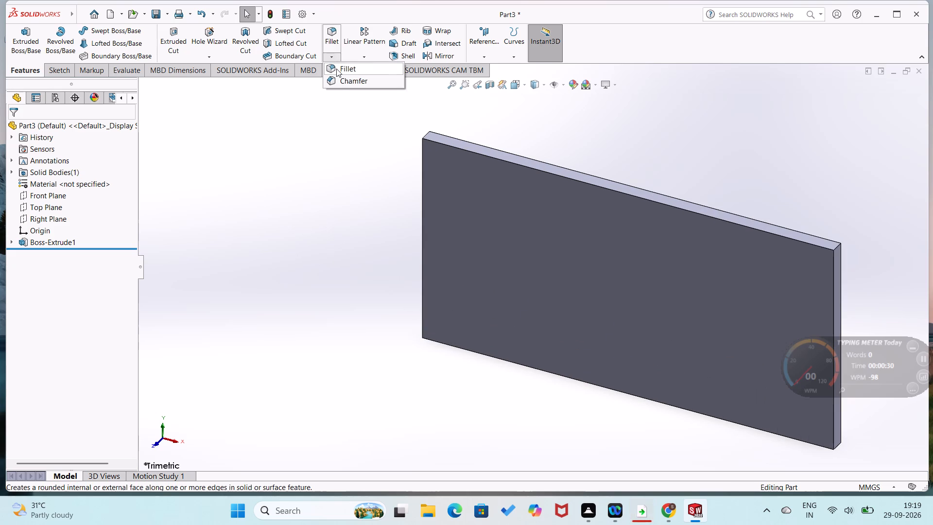
middle_drag(389, 157, 432, 275)
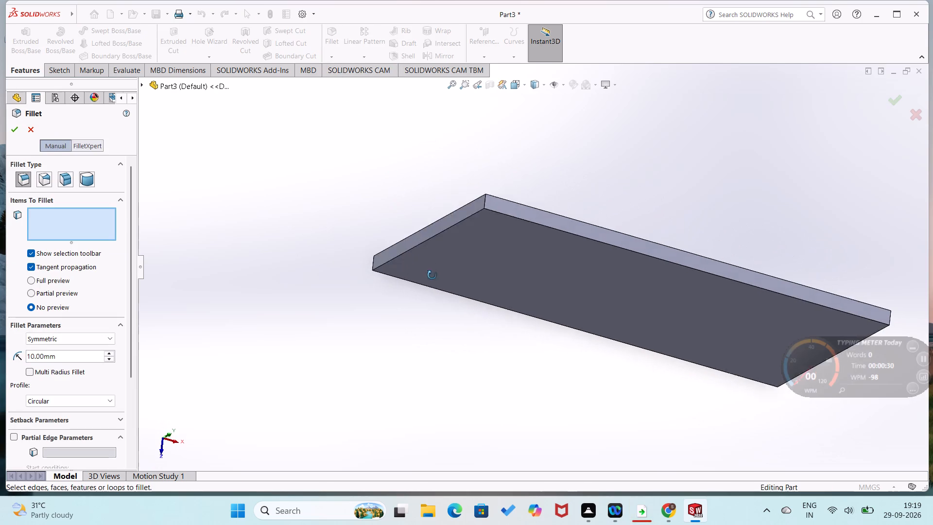
middle_drag(432, 275, 435, 286)
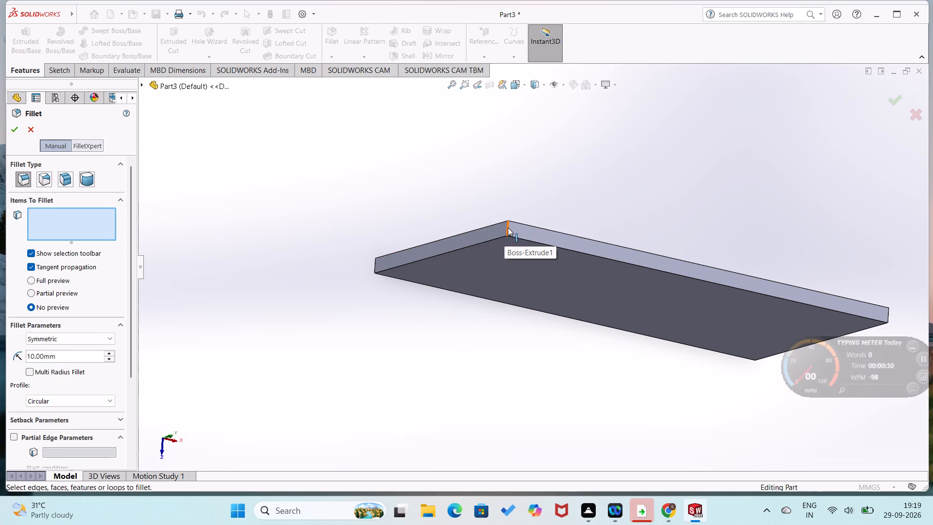
drag(508, 227, 490, 239)
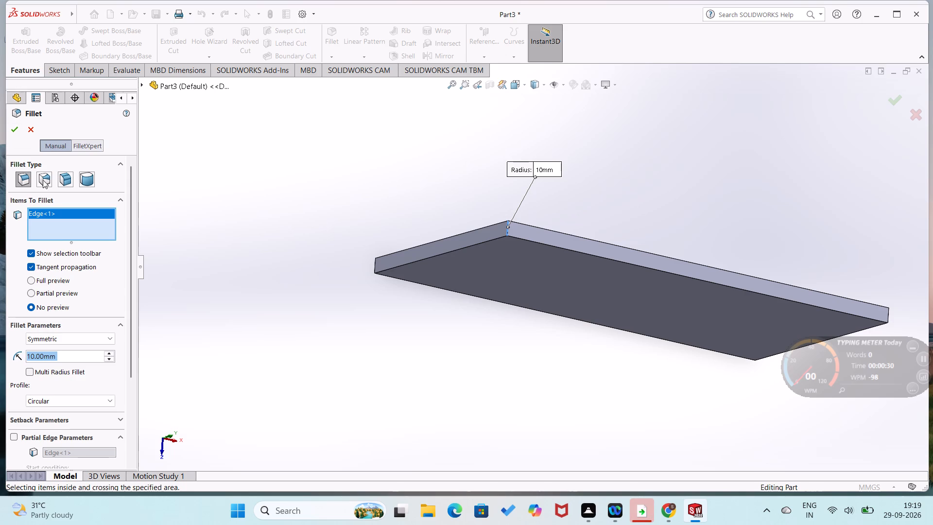
text(25)
key(Return)
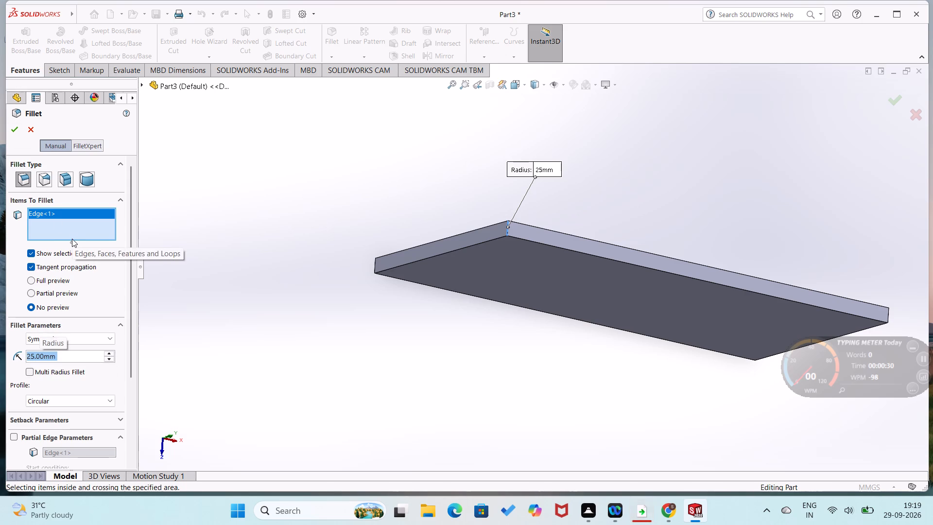
click(15, 134)
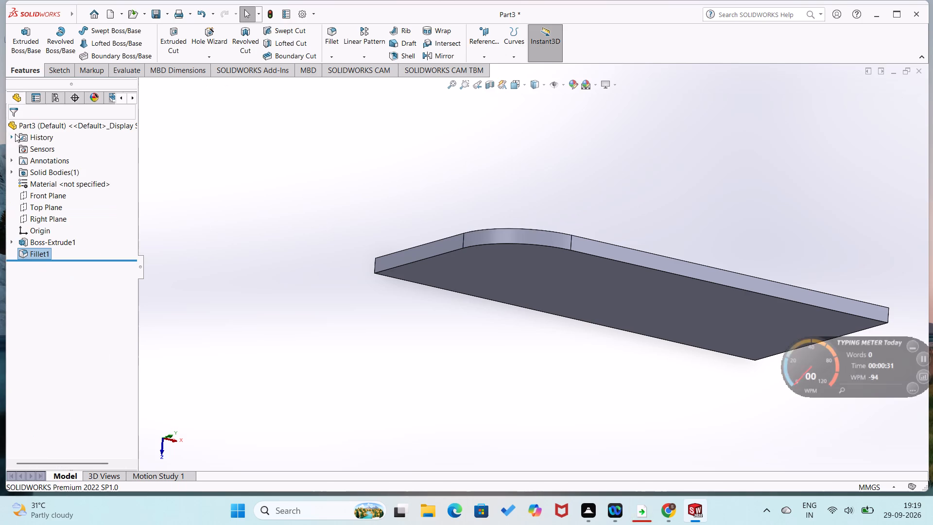
click(190, 256)
Fillet the three remaining corner edges of the plate together with a 25 mm radius.
middle_drag(263, 299, 363, 278)
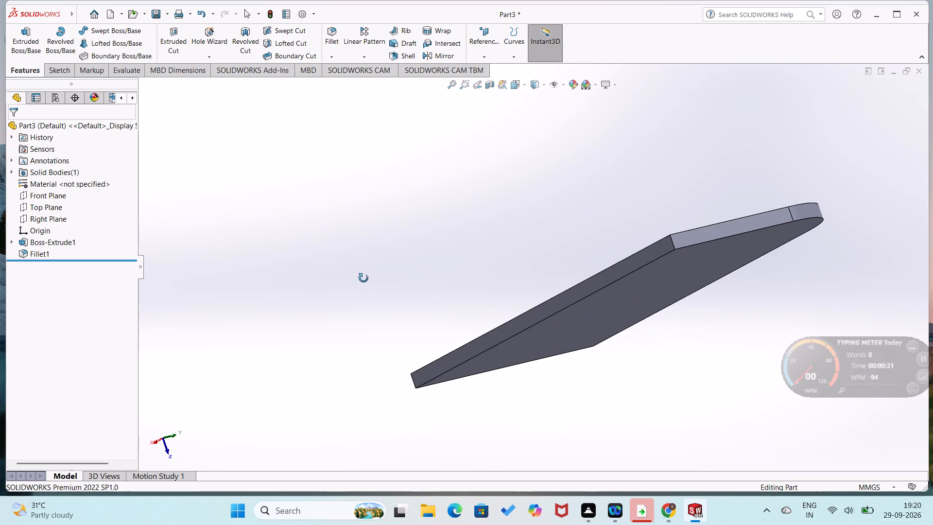
middle_drag(363, 278, 363, 278)
click(336, 56)
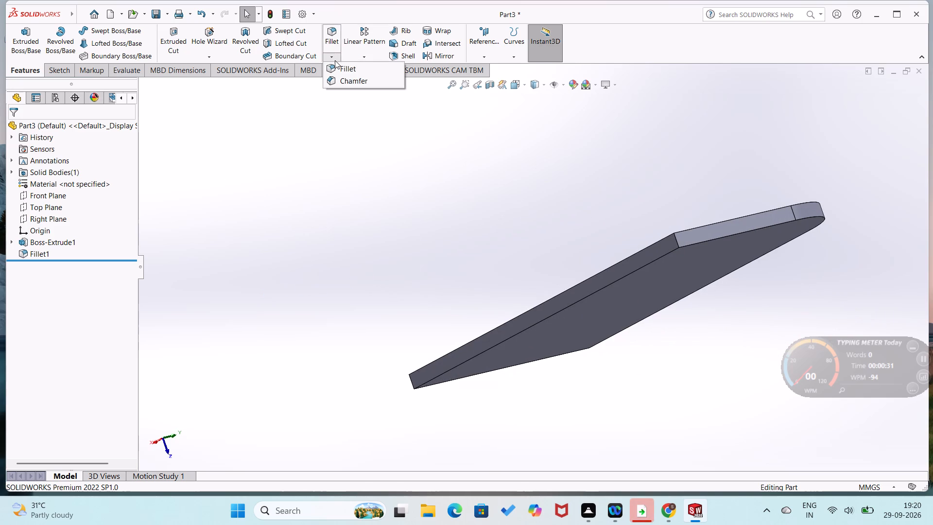
click(335, 65)
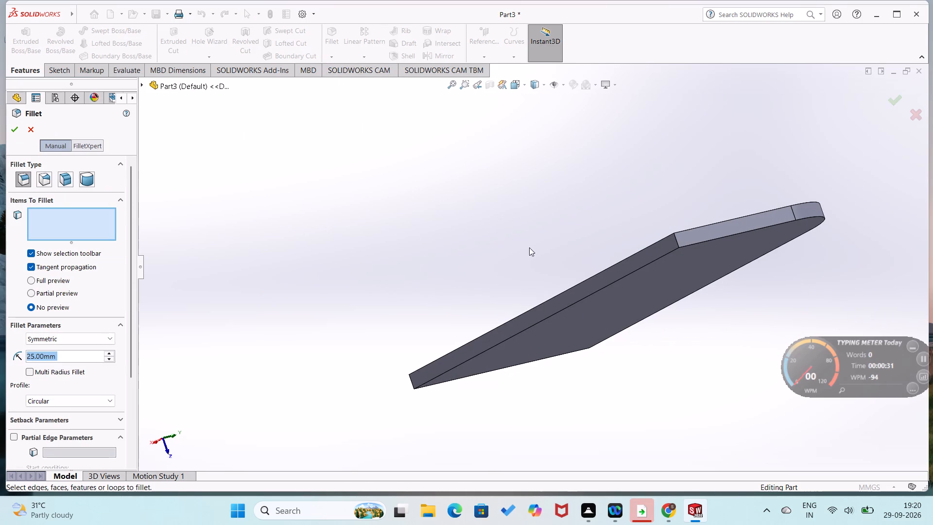
scroll(641, 243, down, 2)
click(680, 242)
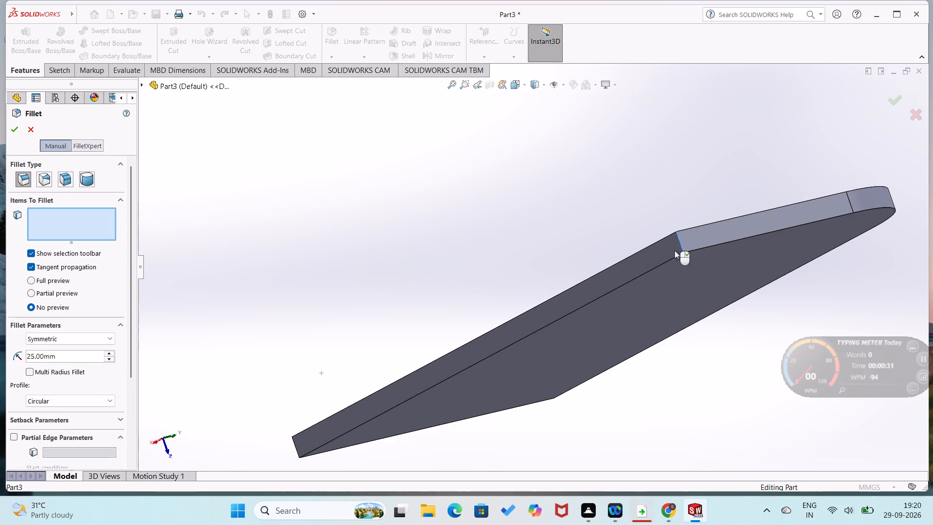
middle_drag(440, 278, 555, 199)
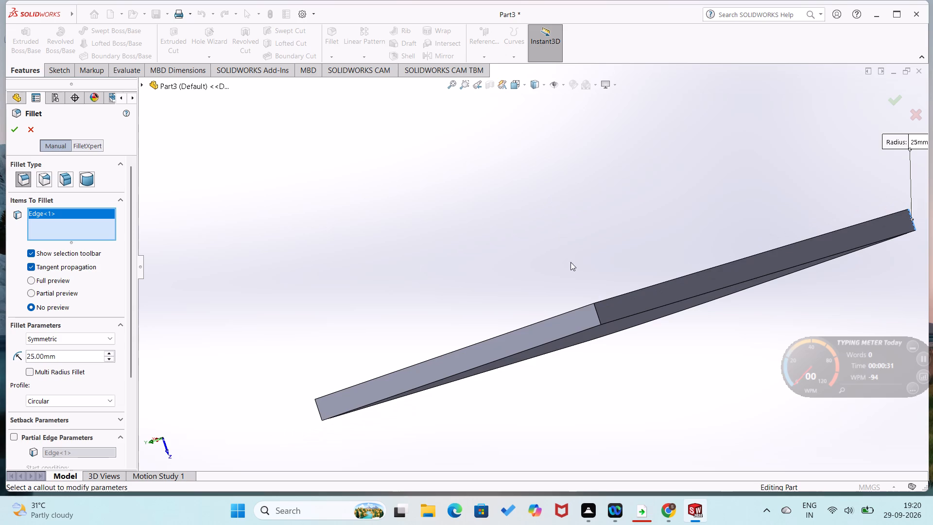
click(597, 315)
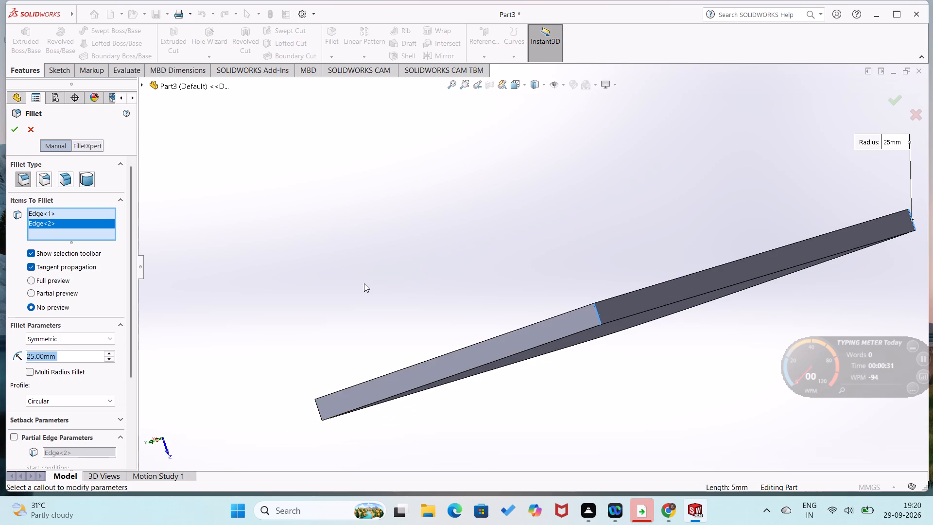
middle_drag(364, 282, 440, 254)
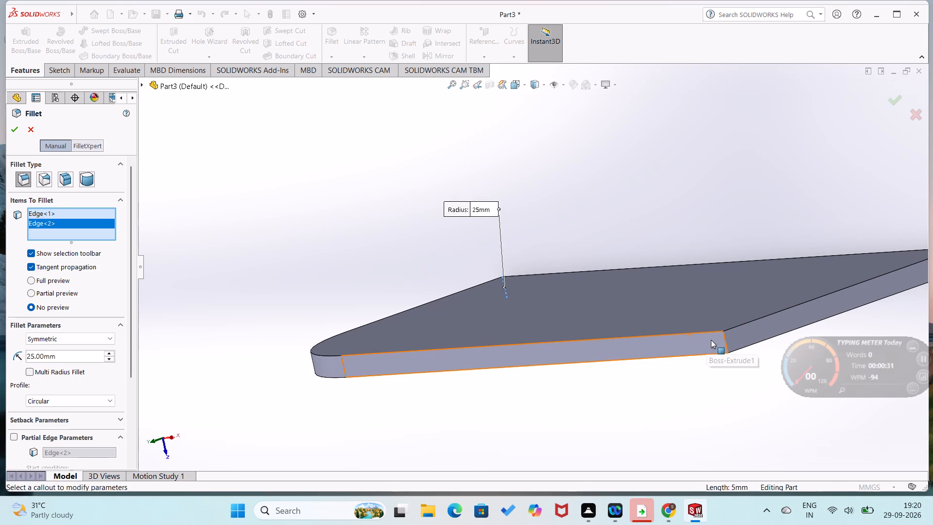
click(727, 342)
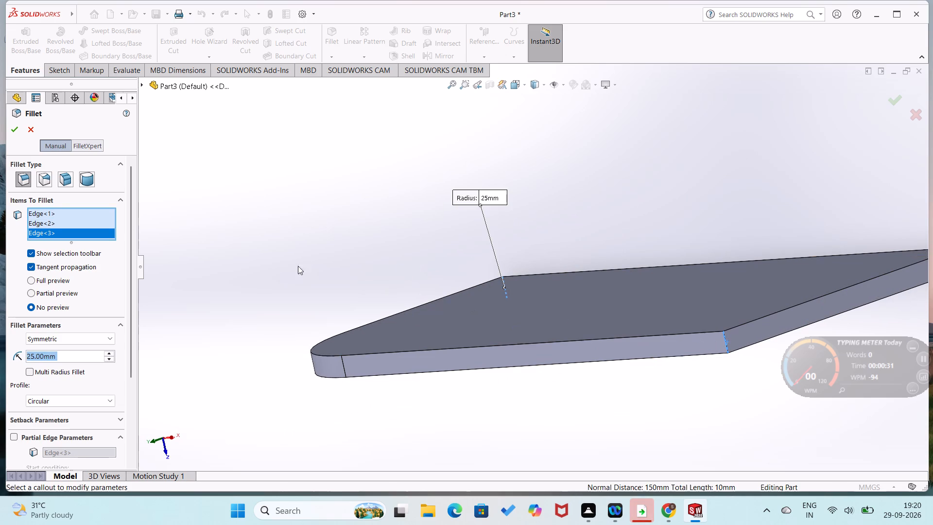
click(19, 129)
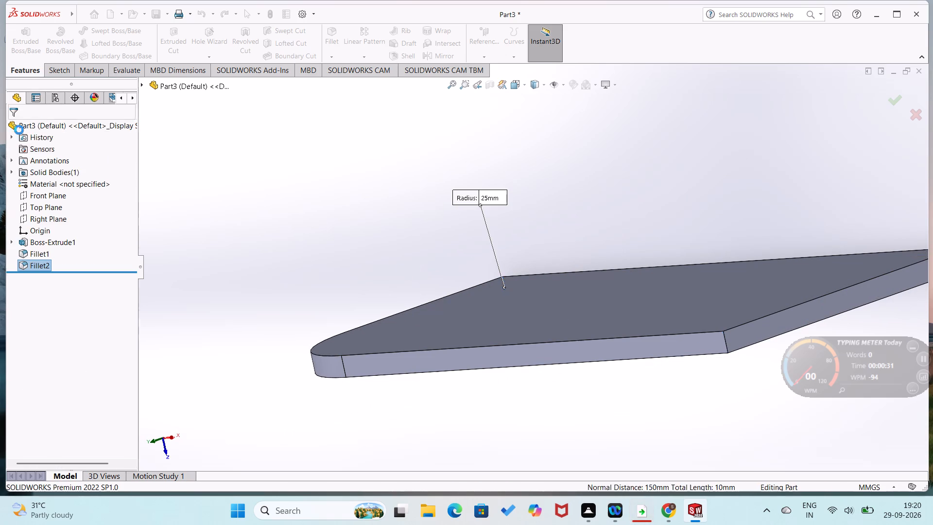
click(273, 259)
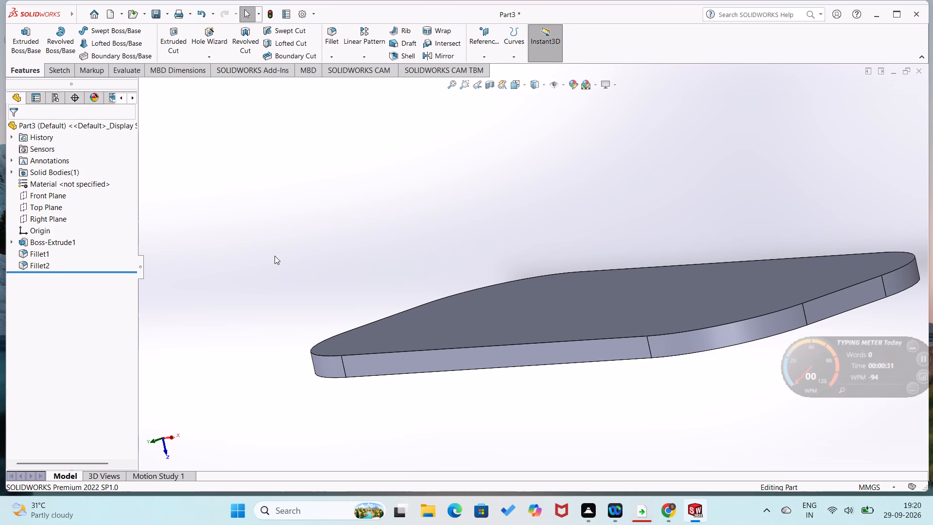
Open a sketch on the large front face of the rounded plate.
key(ctrl+7)
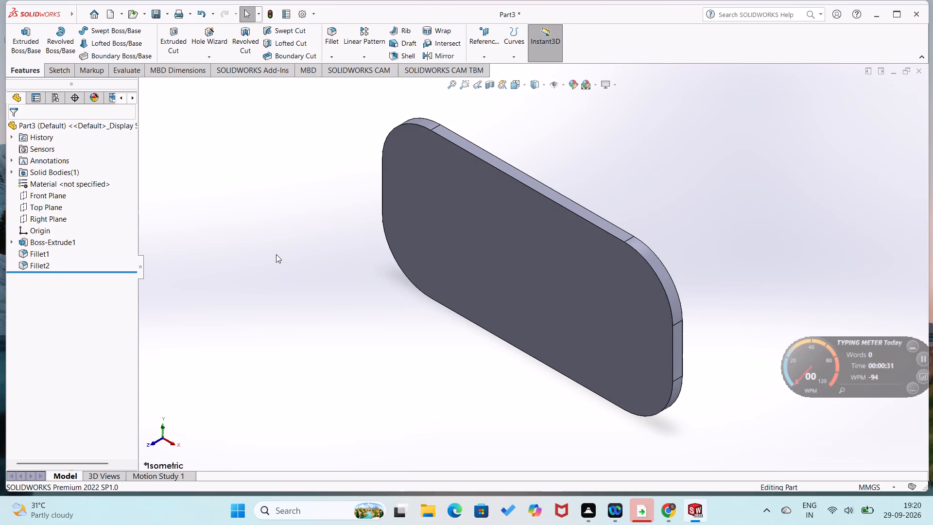
right_click(489, 258)
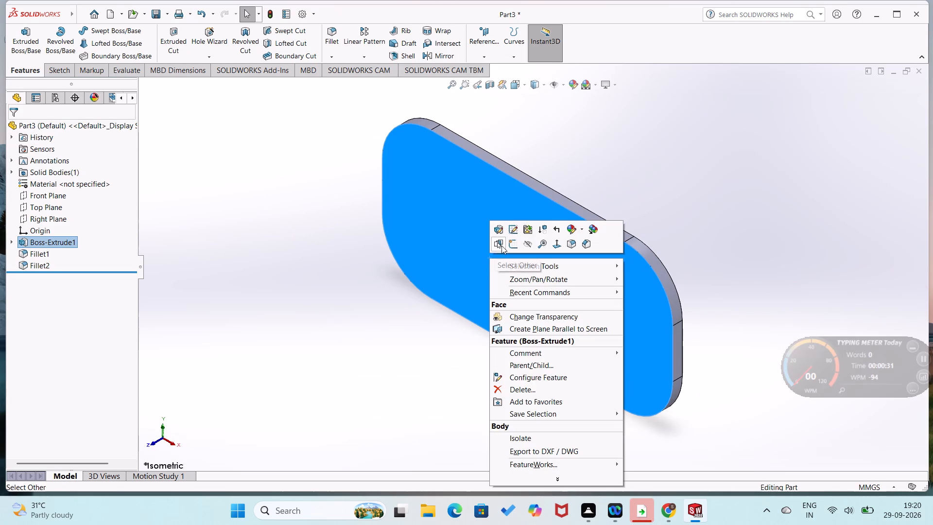
click(517, 240)
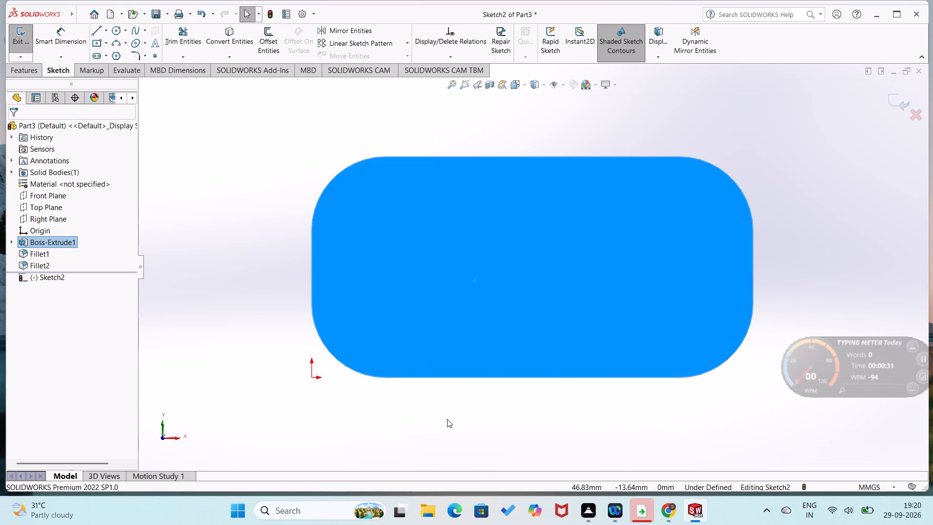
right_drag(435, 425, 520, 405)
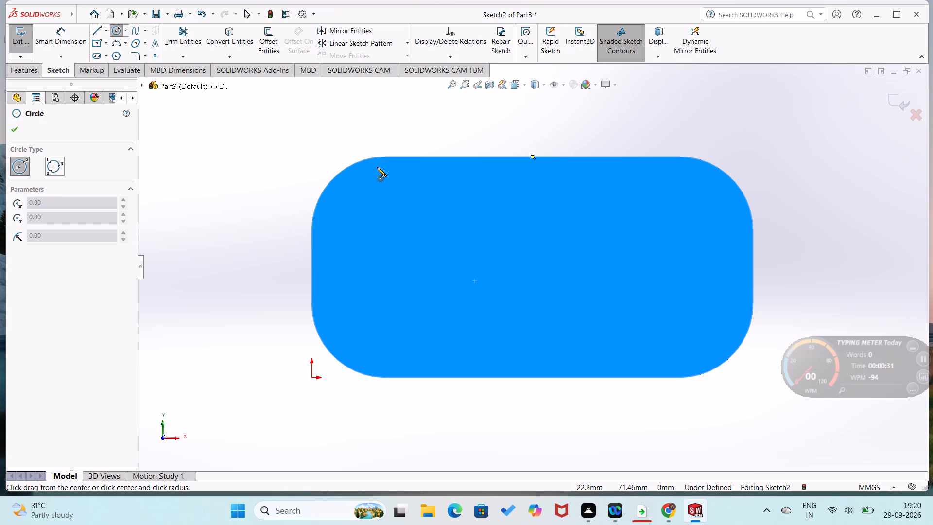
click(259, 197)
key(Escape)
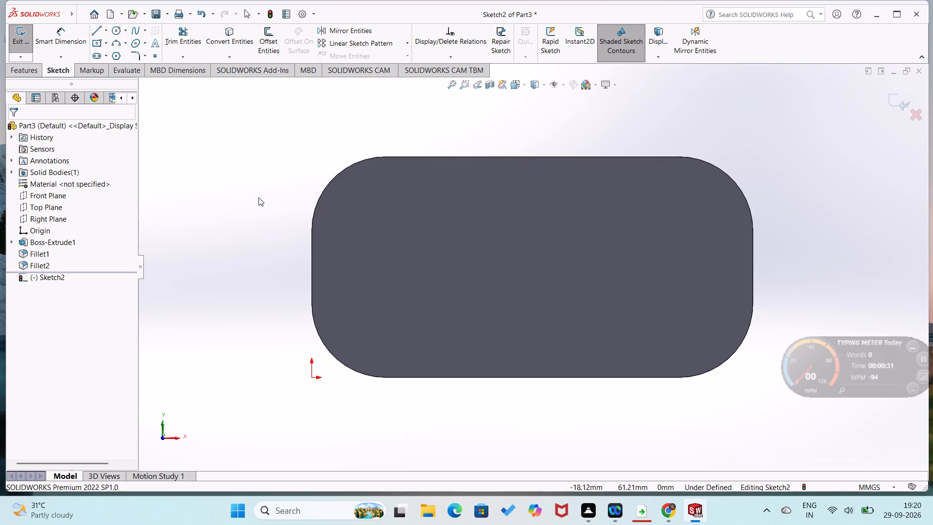
Start a line on the plate's front face, just below where the upper-left corner arc meets the top edge.
right_drag(275, 197, 237, 229)
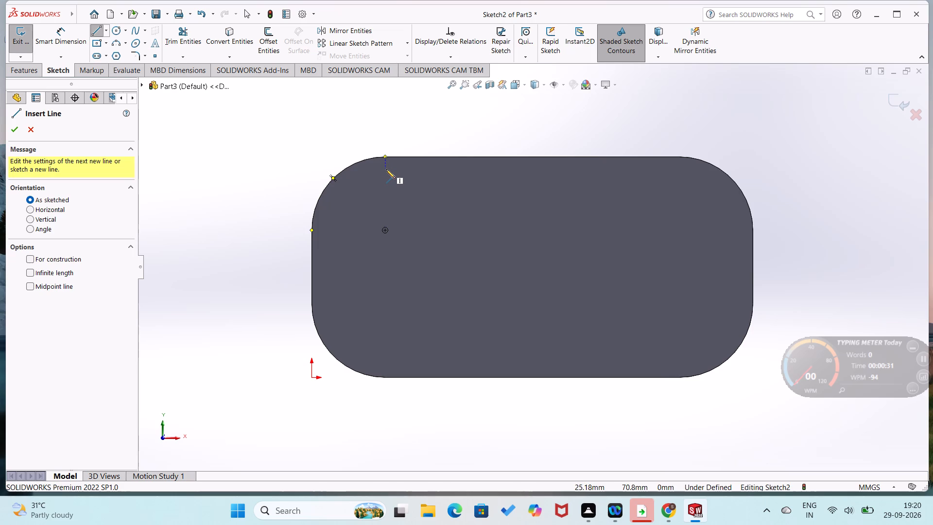
scroll(386, 169, down, 2)
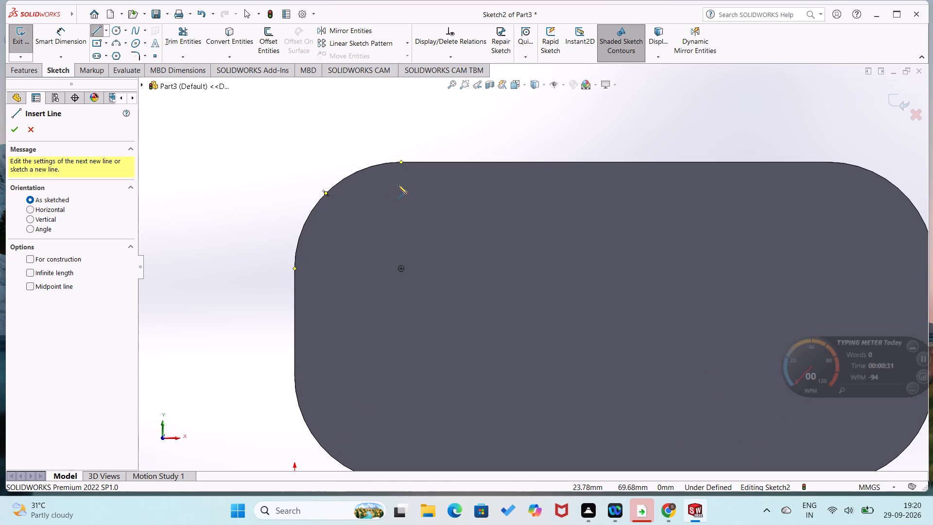
click(402, 184)
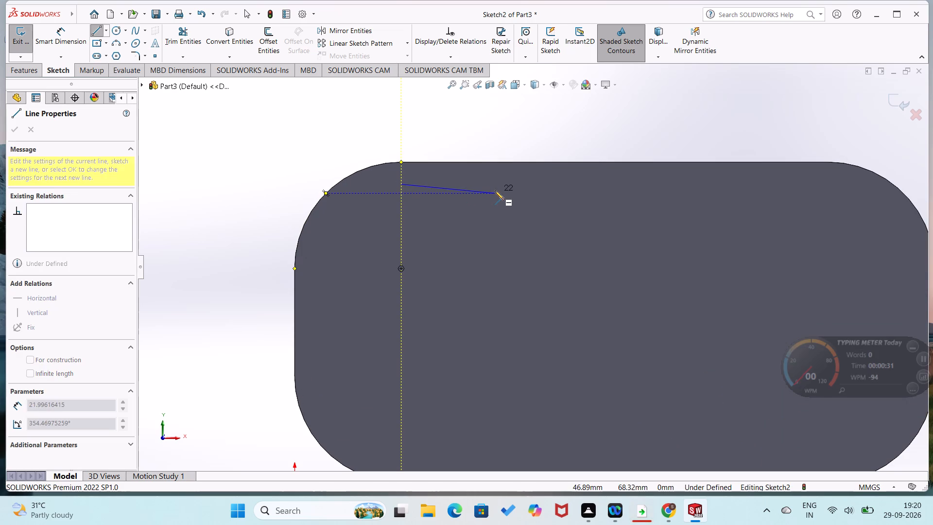
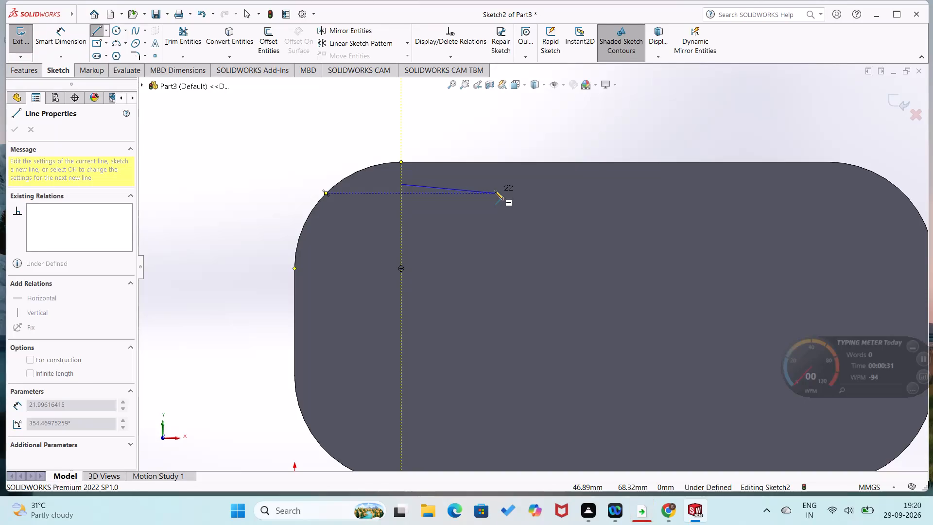
Abandon the started line and trace the plate's top edge, upper-right 25 mm corner arc, right edge and lower-right 25 mm corner arc.
key(Escape)
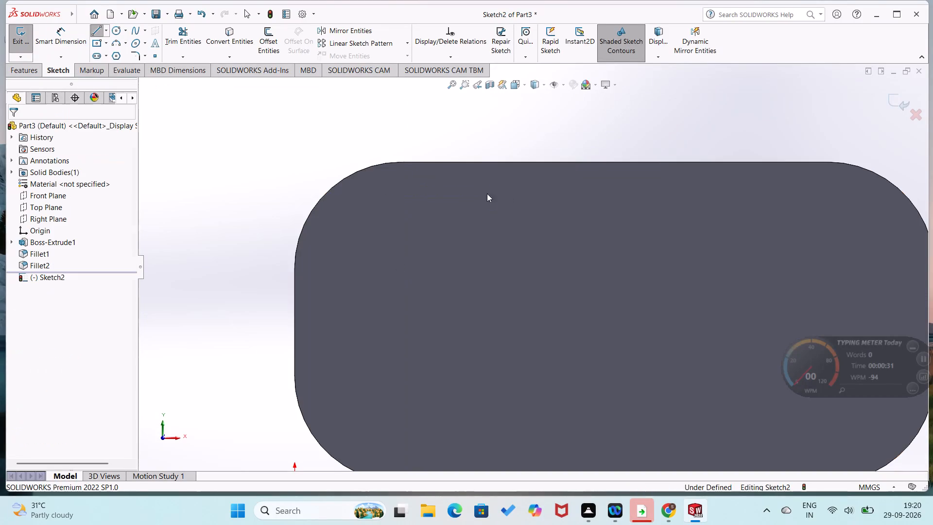
right_drag(489, 137, 395, 164)
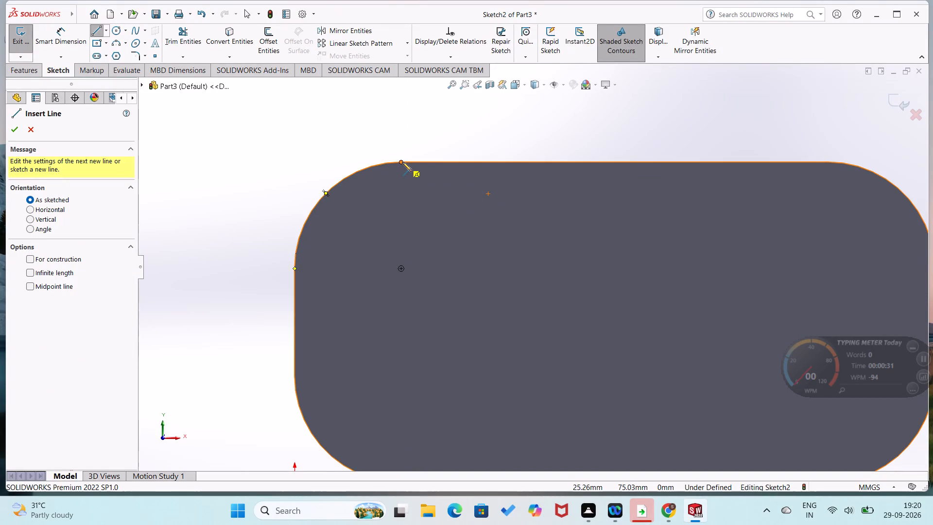
click(402, 162)
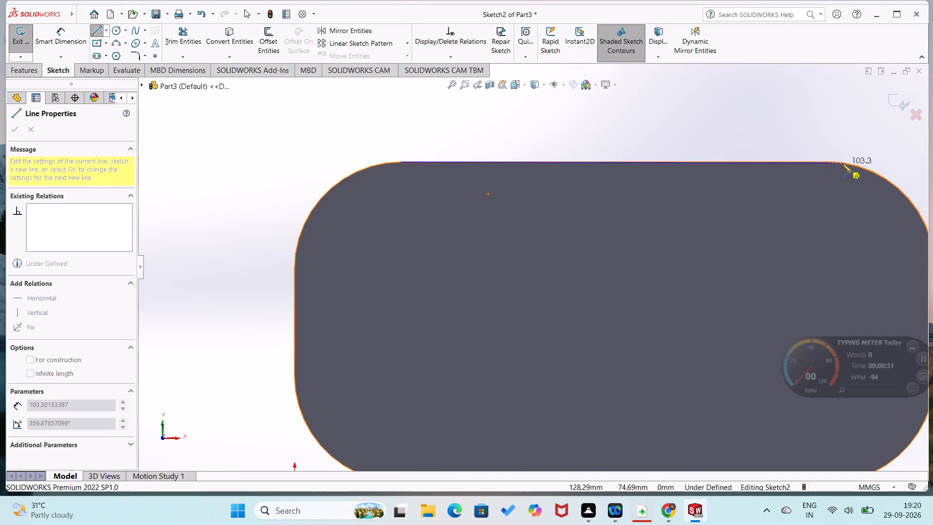
click(829, 161)
scroll(876, 181, up, 2)
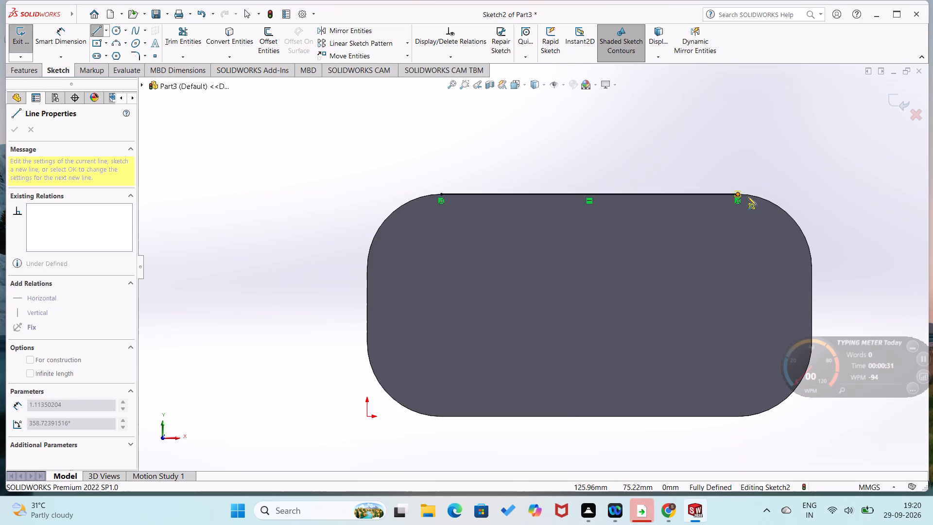
click(812, 267)
scroll(814, 287, up, 2)
scroll(731, 332, down, 4)
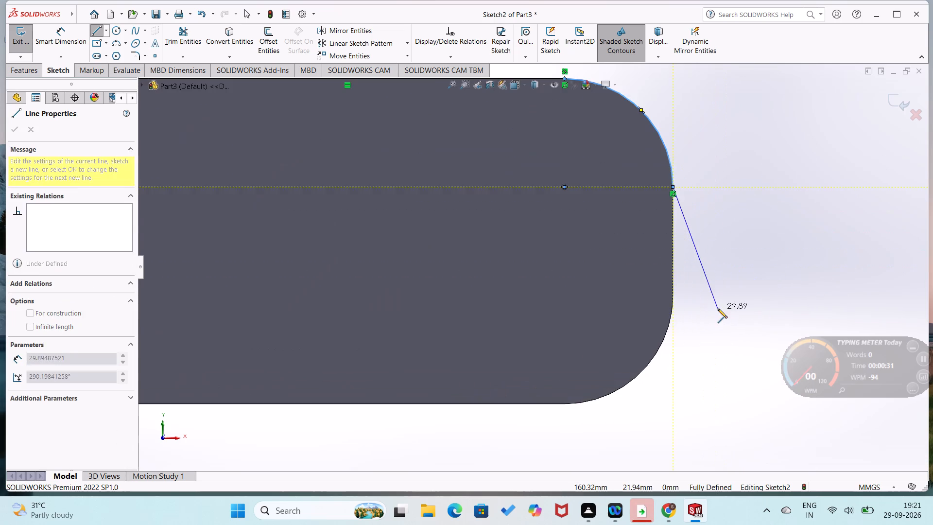
scroll(717, 308, down, 1)
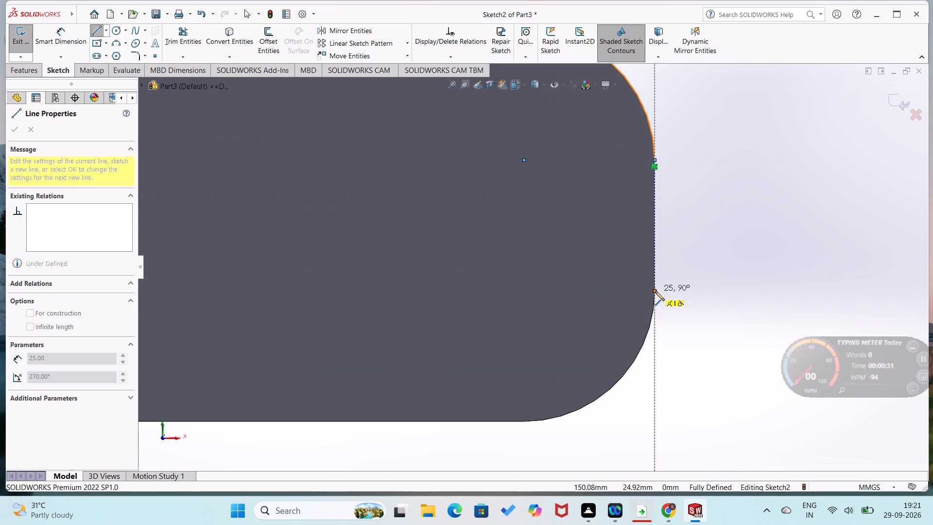
click(655, 291)
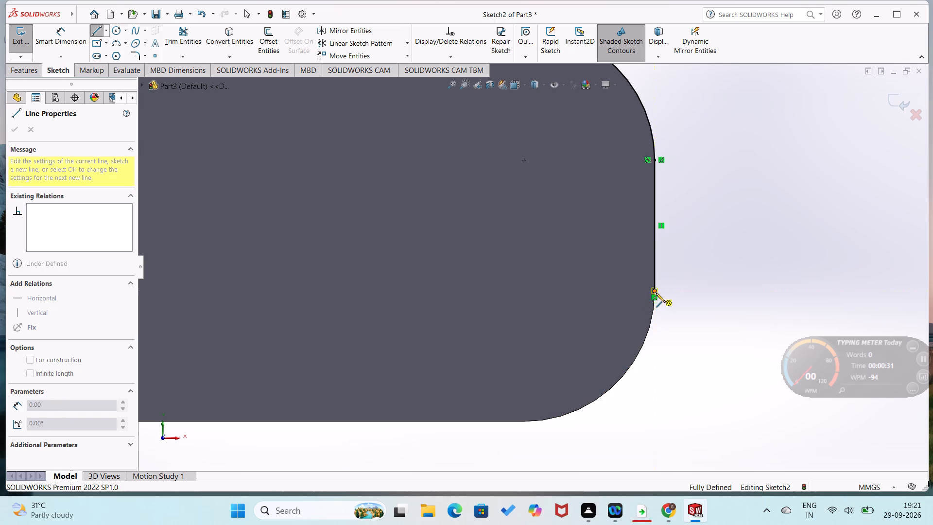
click(526, 422)
Continue the trace along the bottom edge, lower-left corner arc, left edge and upper-left corner arc, closing the outer outline.
scroll(522, 422, up, 2)
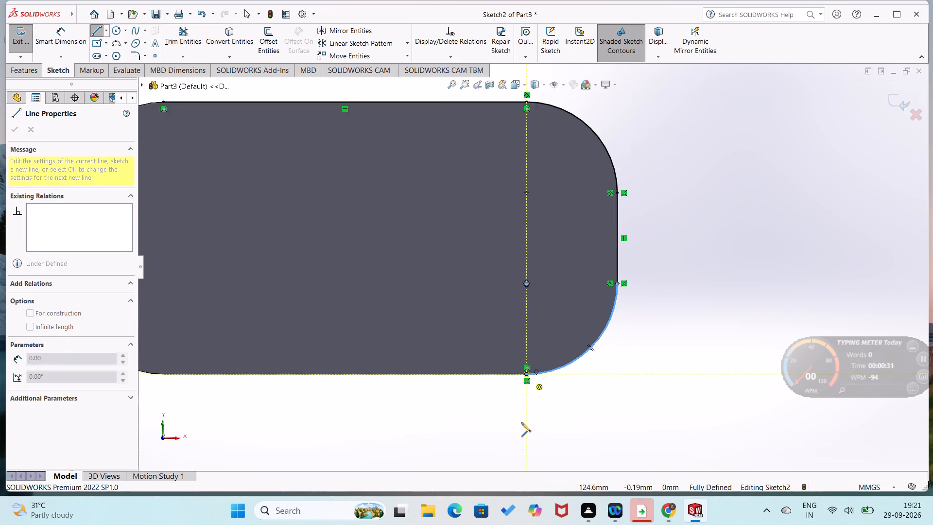
scroll(521, 422, up, 1)
click(225, 356)
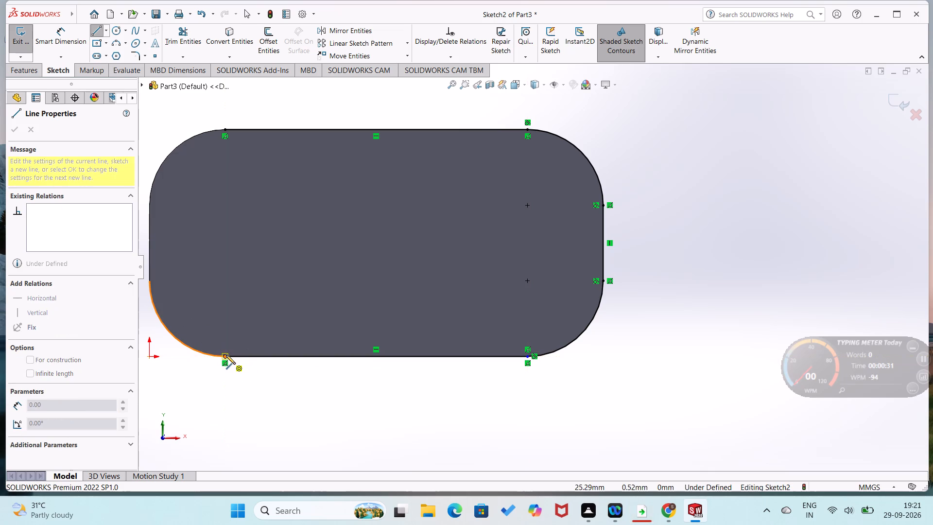
click(150, 280)
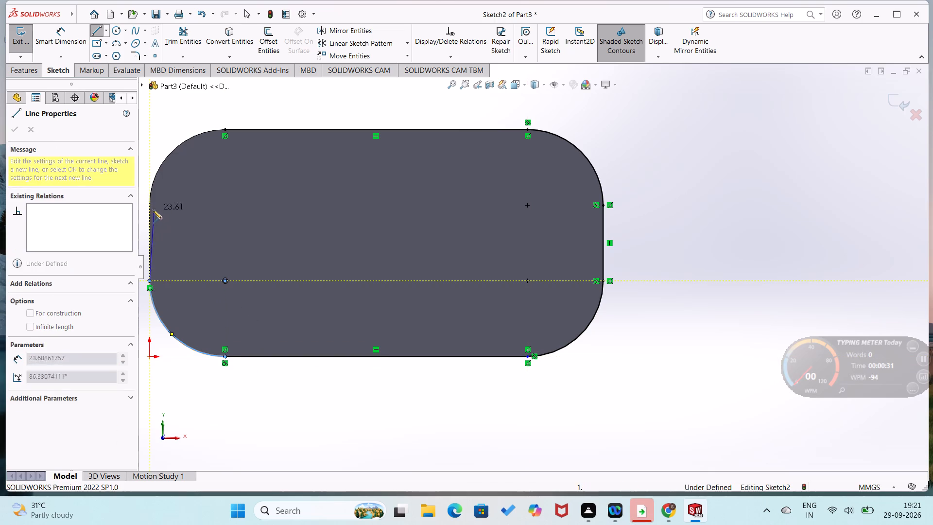
click(148, 204)
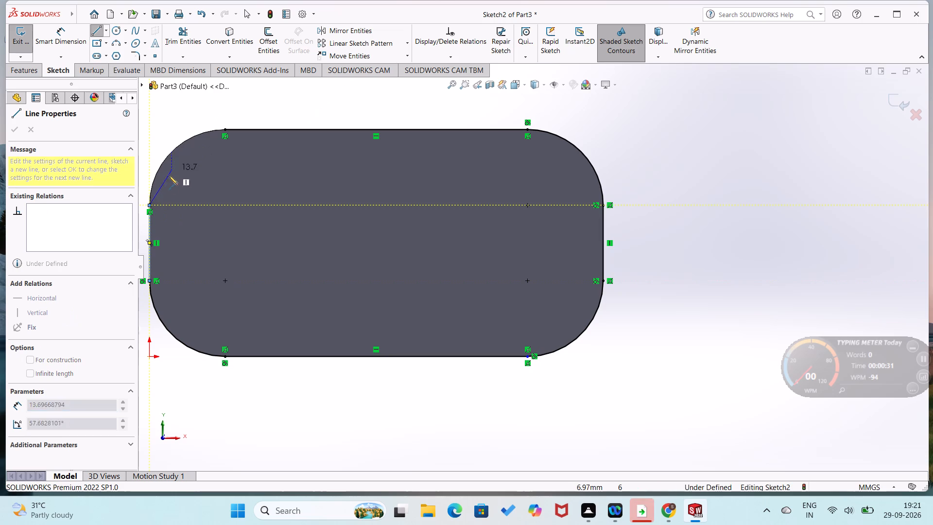
click(225, 128)
Sketch an inner outline's 100 mm top line about 8 mm inside the plate edge, upper-right tangent arc, 25 mm right line and lower-right arc.
right_drag(291, 223, 327, 123)
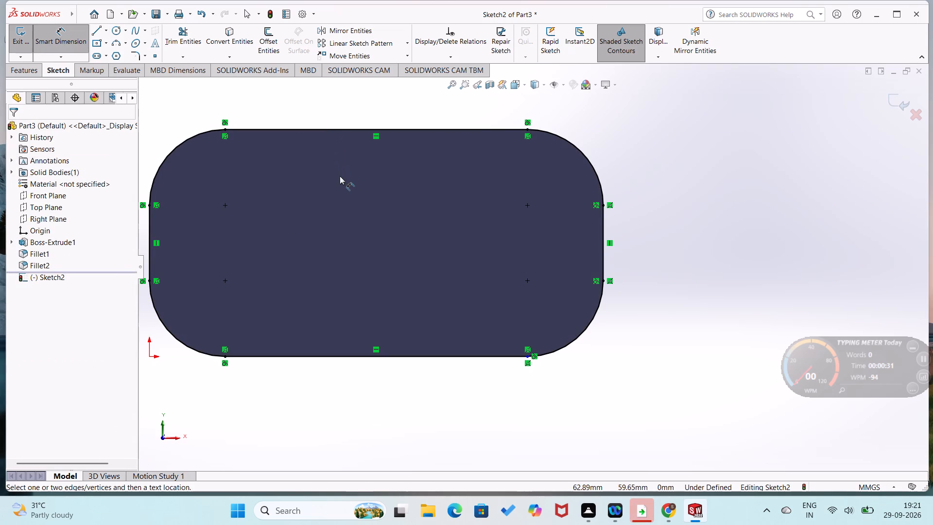
right_drag(337, 193, 369, 104)
right_drag(706, 151, 618, 199)
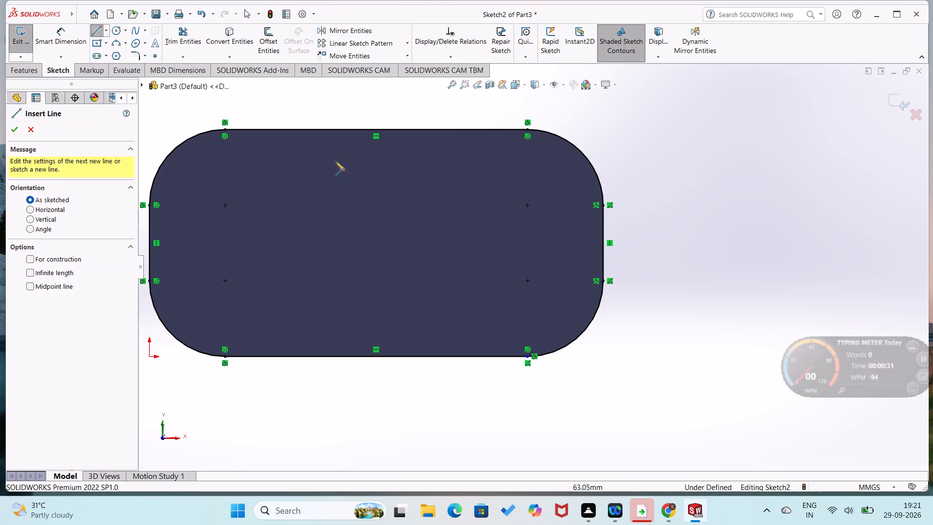
click(227, 154)
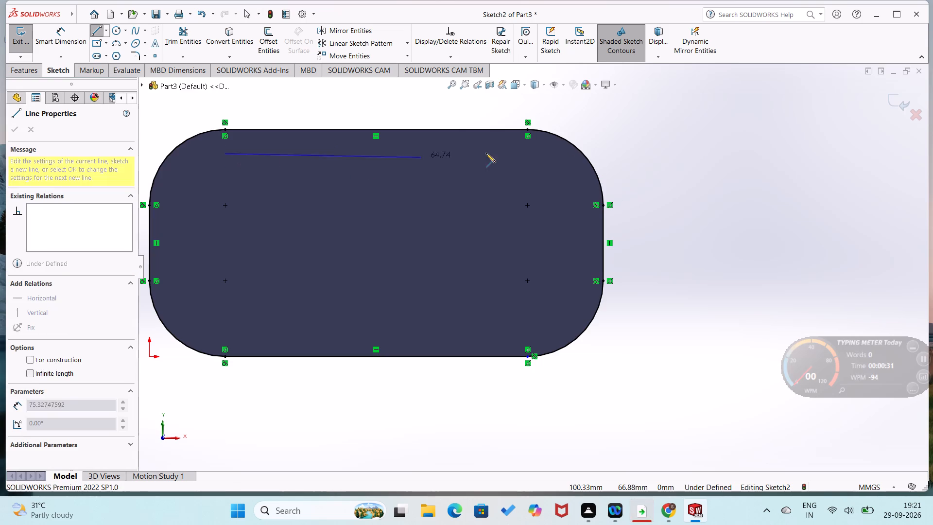
click(526, 156)
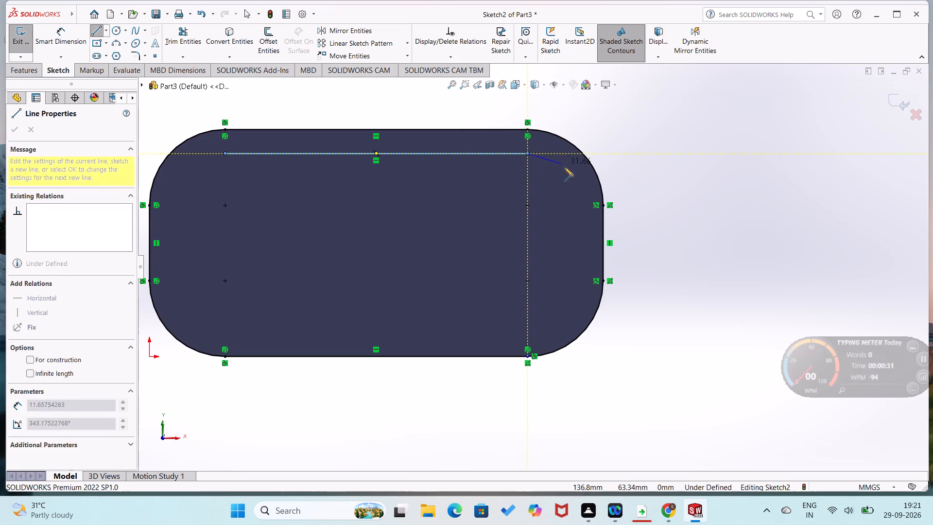
click(580, 204)
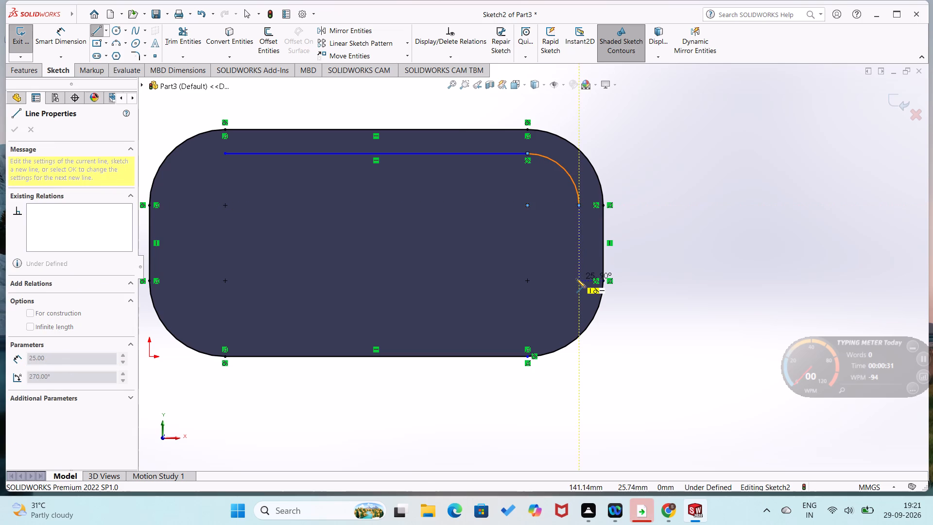
click(576, 279)
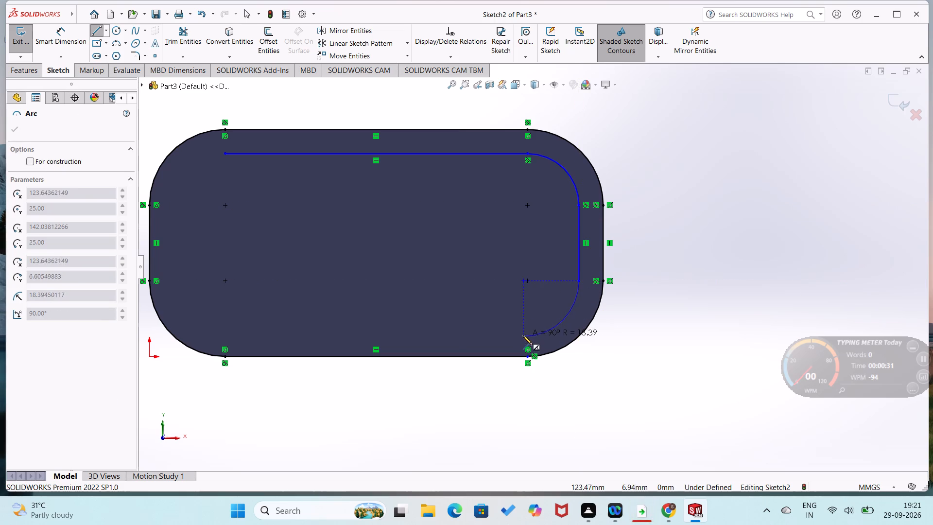
scroll(529, 334, down, 4)
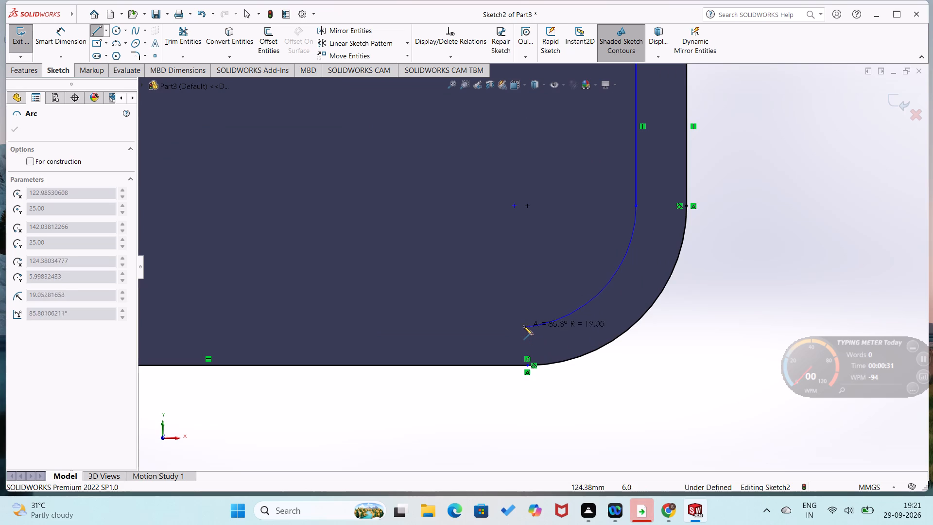
click(531, 321)
Close the inner outline with a horizontal bottom line, a lower-left tangent arc, a vertical left line and an upper-left arc of about 17 mm radius.
scroll(473, 318, up, 2)
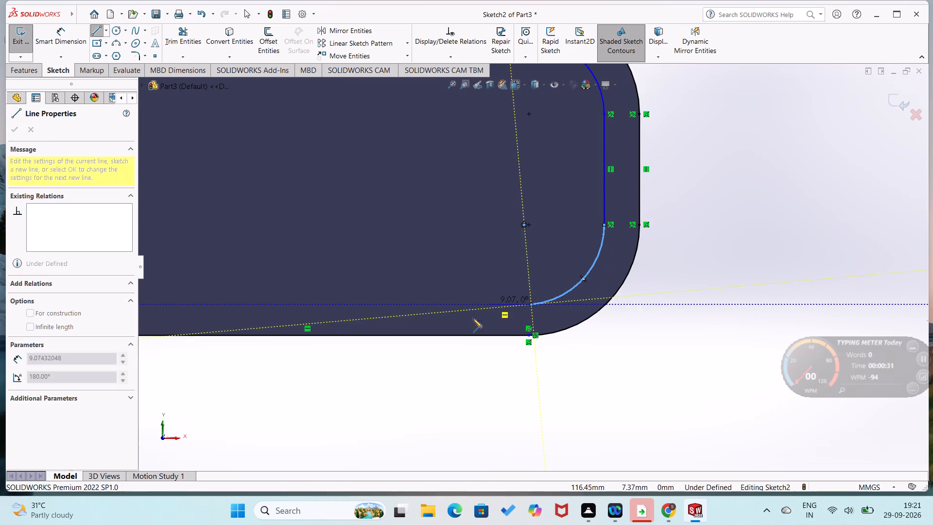
scroll(350, 297, up, 3)
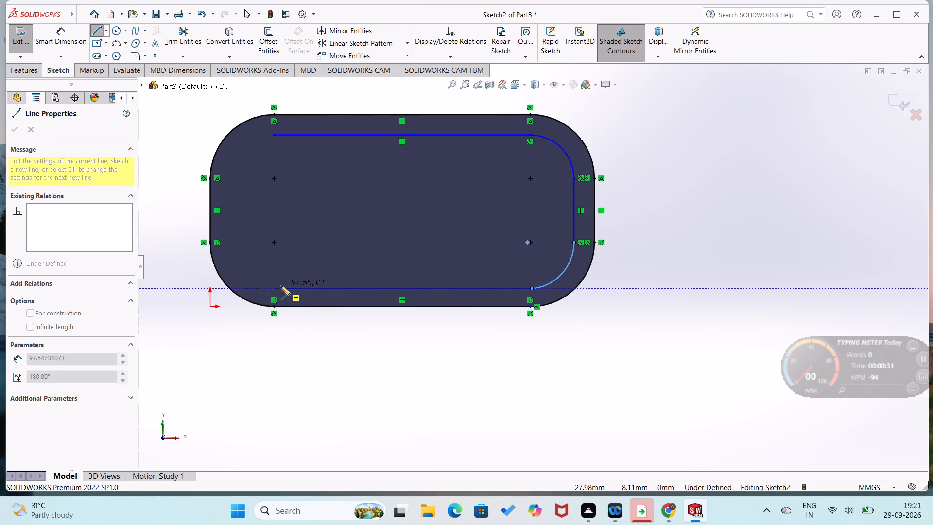
click(276, 286)
scroll(274, 284, up, 3)
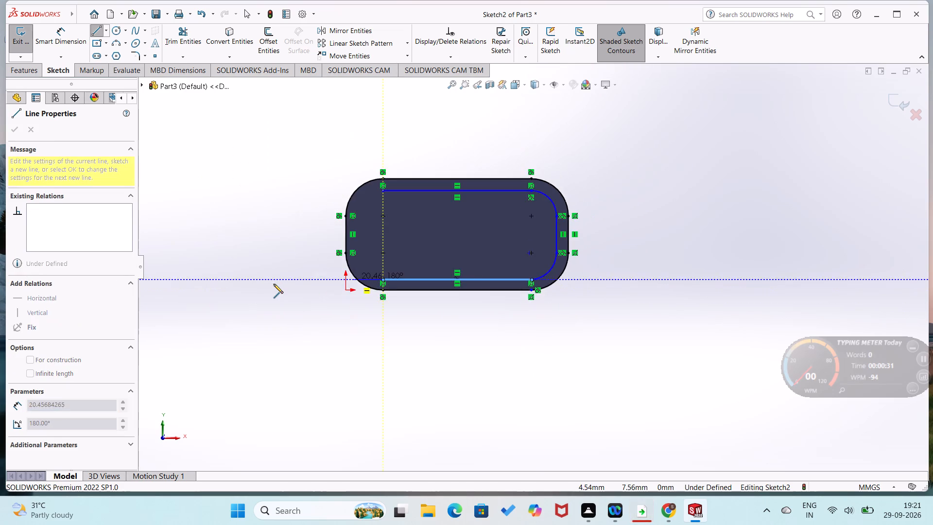
scroll(274, 282, down, 5)
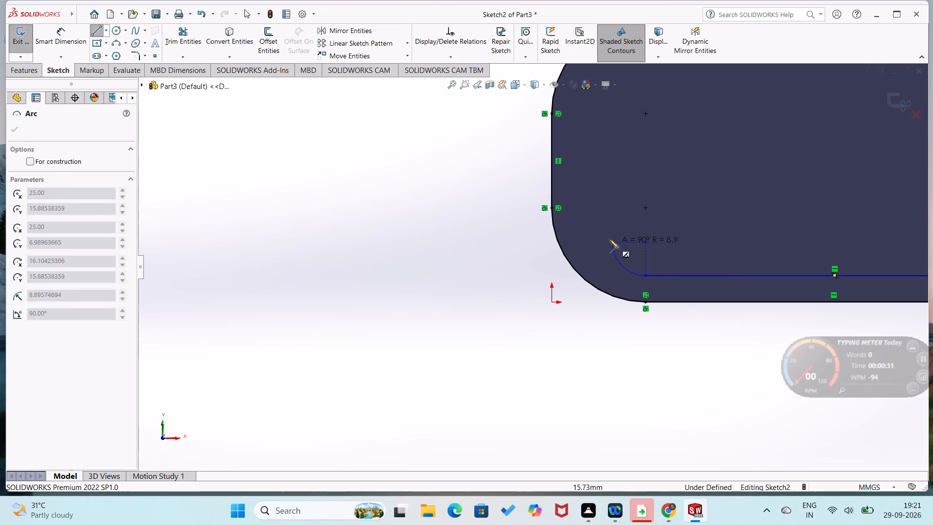
click(583, 208)
scroll(583, 205, up, 2)
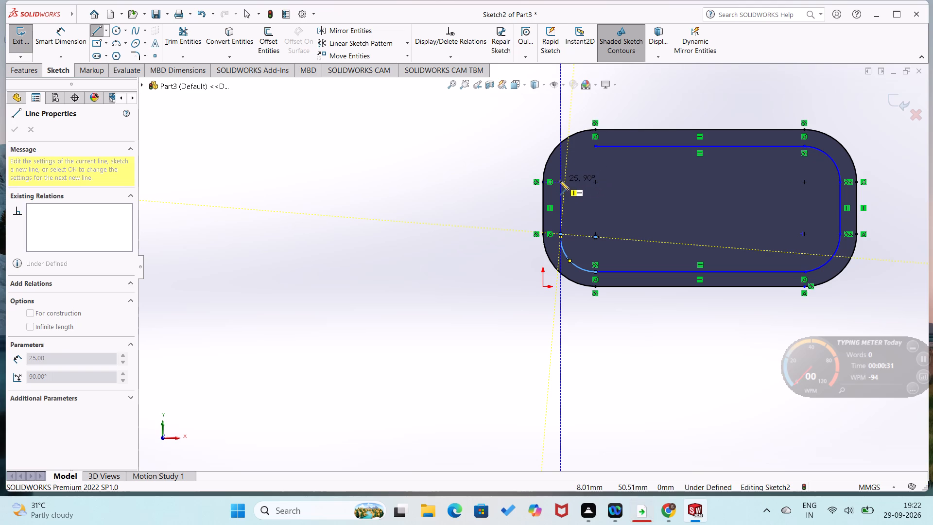
click(560, 181)
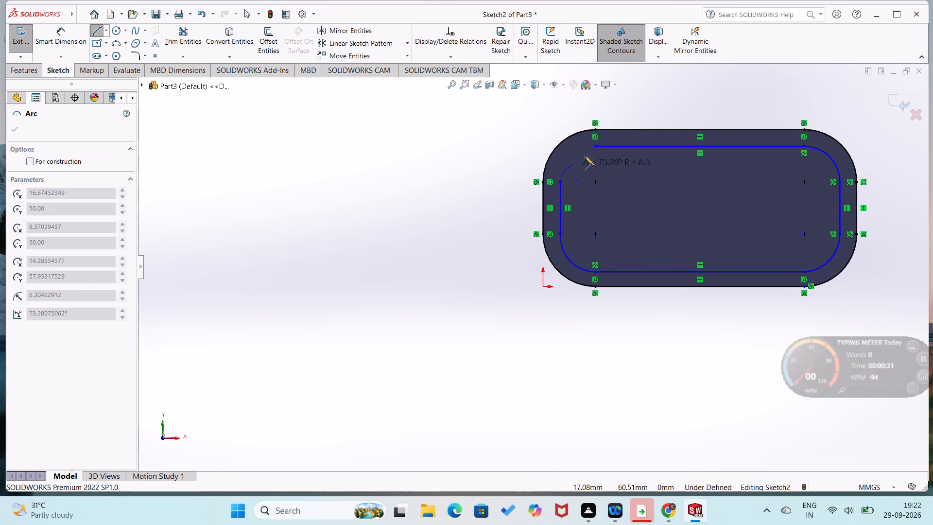
click(594, 146)
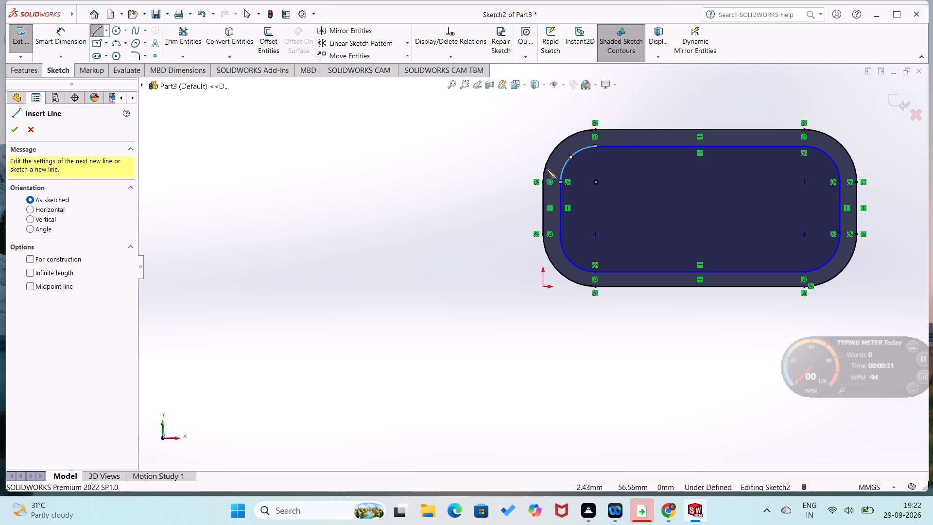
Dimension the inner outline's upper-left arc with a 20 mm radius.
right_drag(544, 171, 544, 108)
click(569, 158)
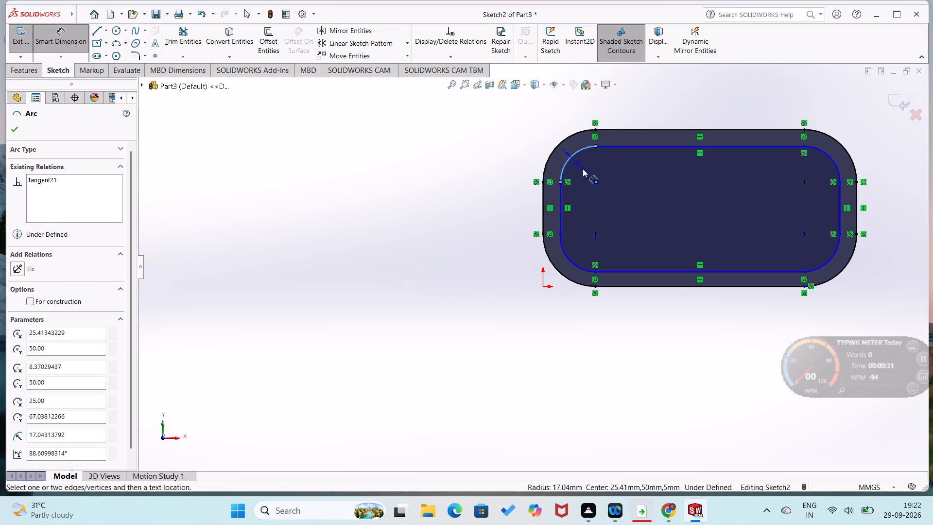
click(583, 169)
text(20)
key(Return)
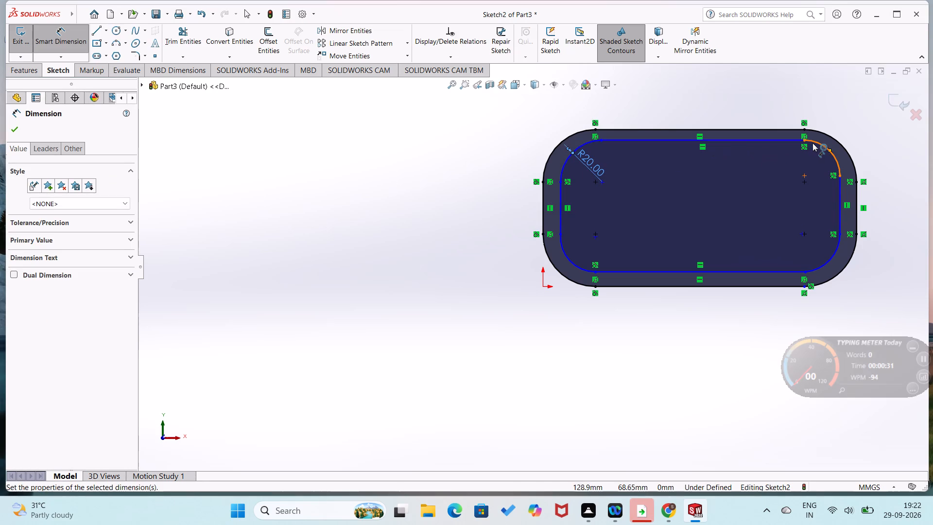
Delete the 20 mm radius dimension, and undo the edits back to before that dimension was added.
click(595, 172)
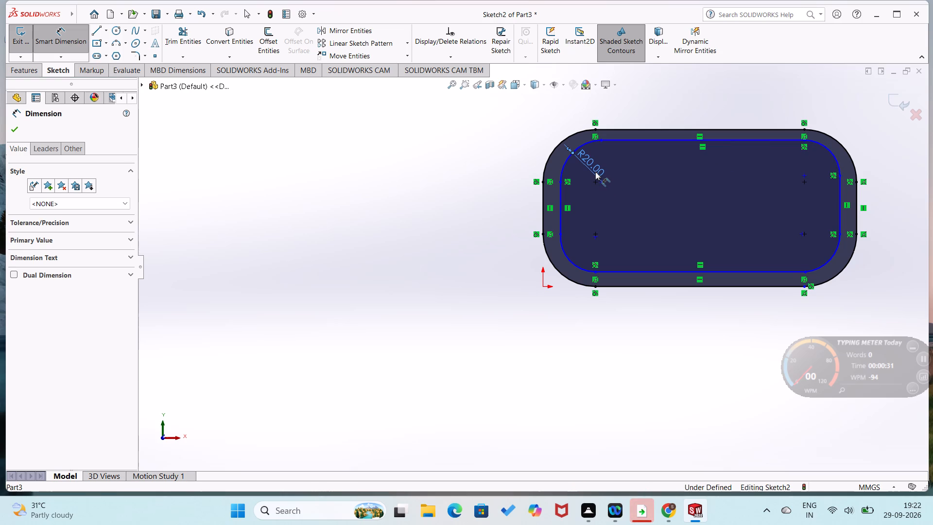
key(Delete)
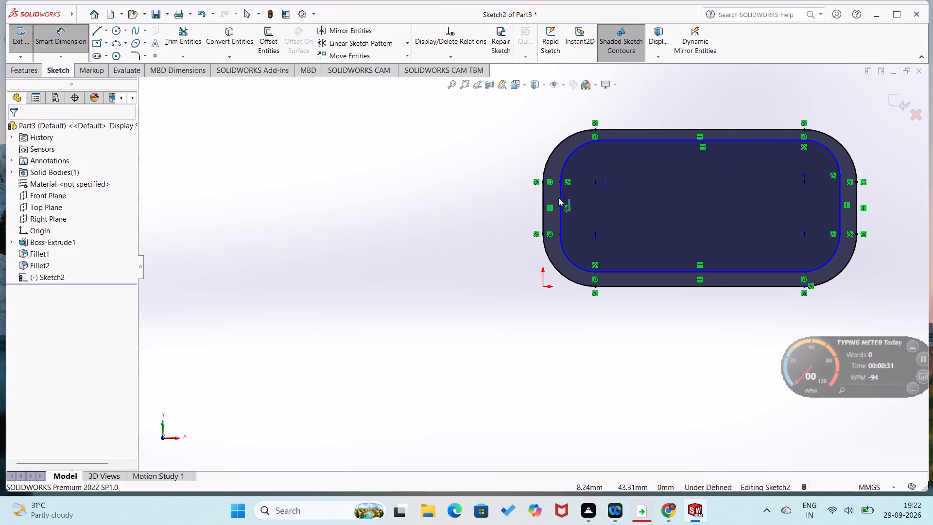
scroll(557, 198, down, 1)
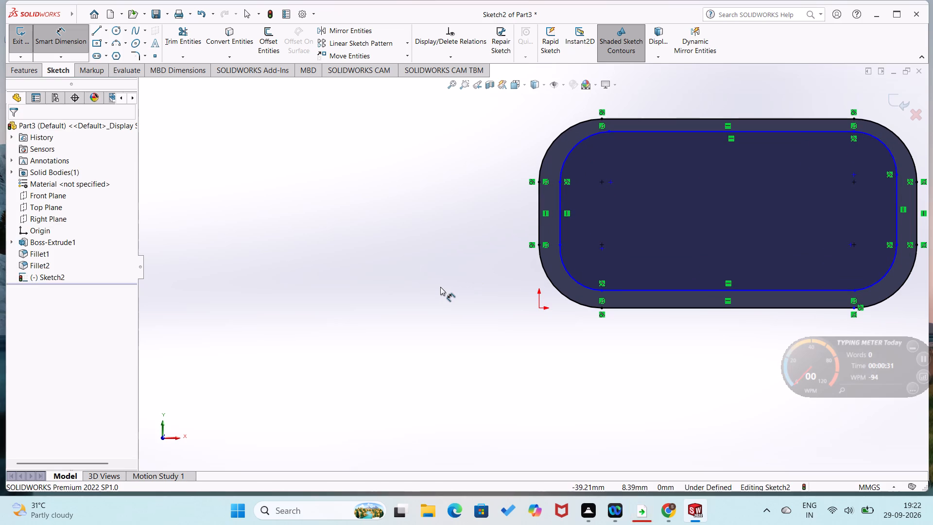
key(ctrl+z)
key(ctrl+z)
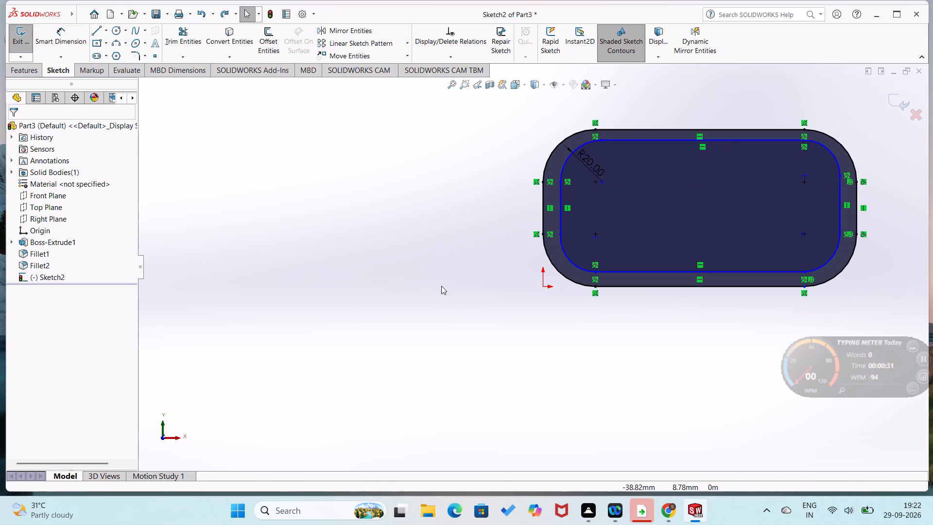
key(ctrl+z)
Dimension the gap between the plate's left edge and the inner outline's left line as 5 mm.
right_drag(432, 291, 445, 181)
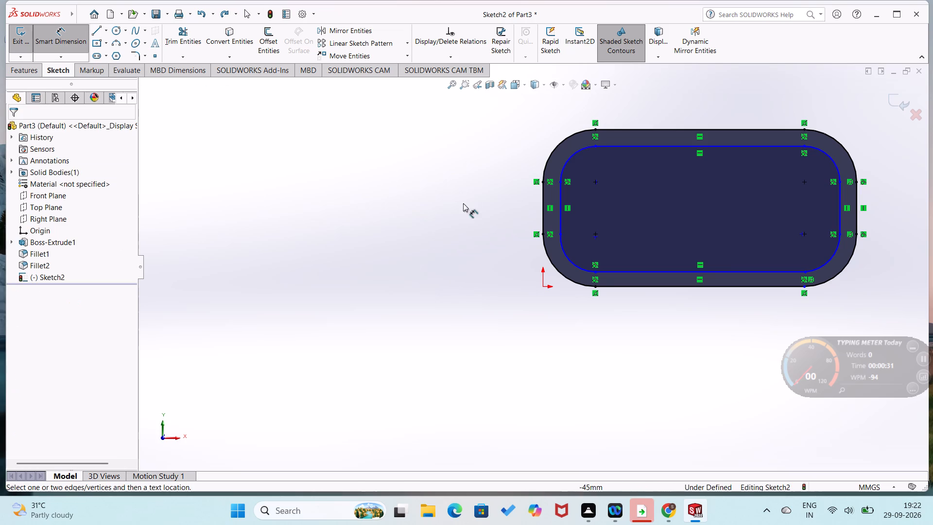
click(540, 204)
click(559, 202)
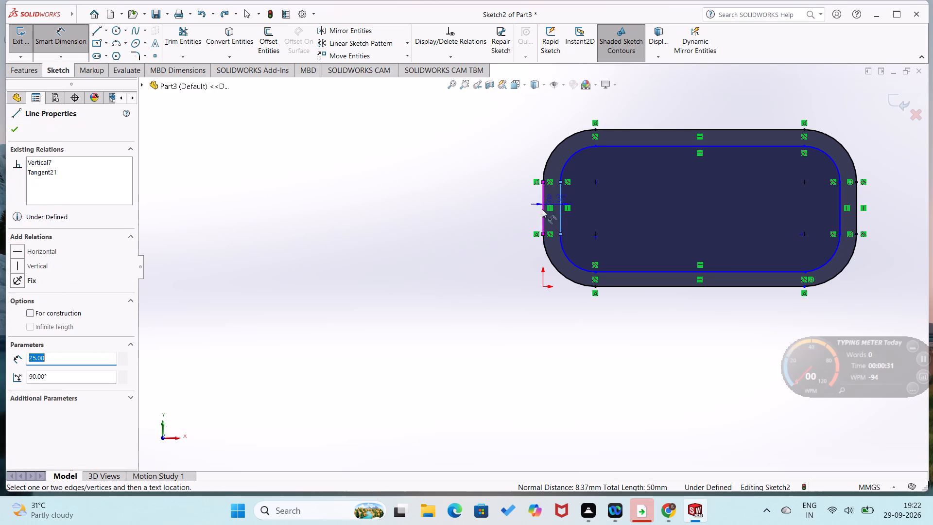
click(522, 214)
text(5.)
key(Return)
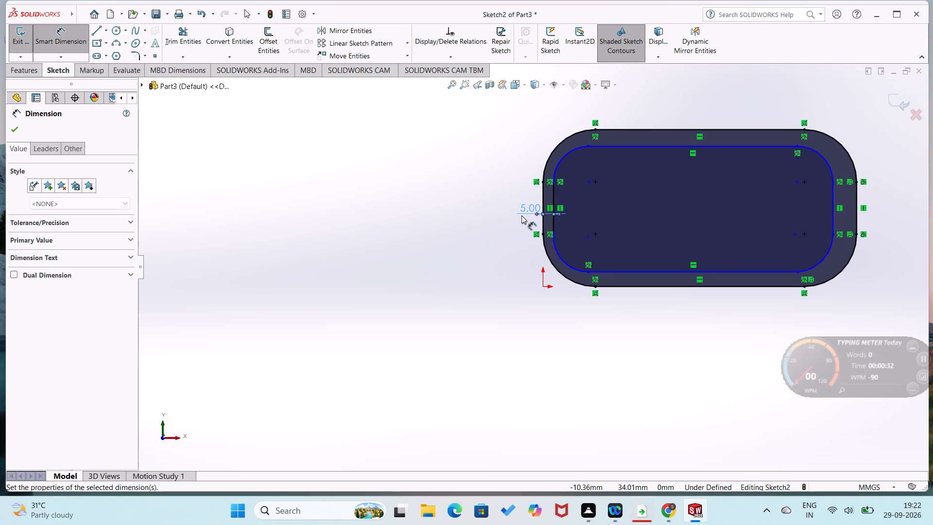
Dimension the gaps from the plate's top and right edges to the inner outline's matching lines as 5 mm each.
click(688, 145)
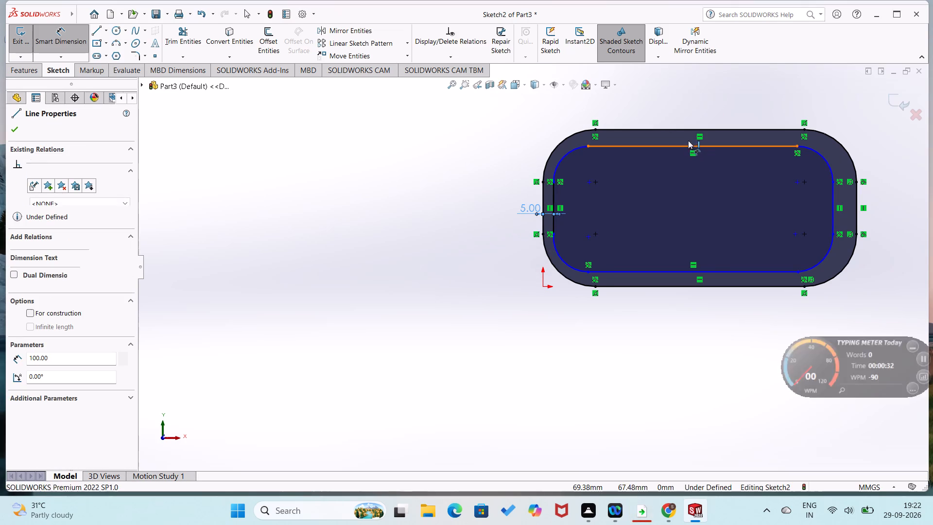
click(688, 131)
click(691, 113)
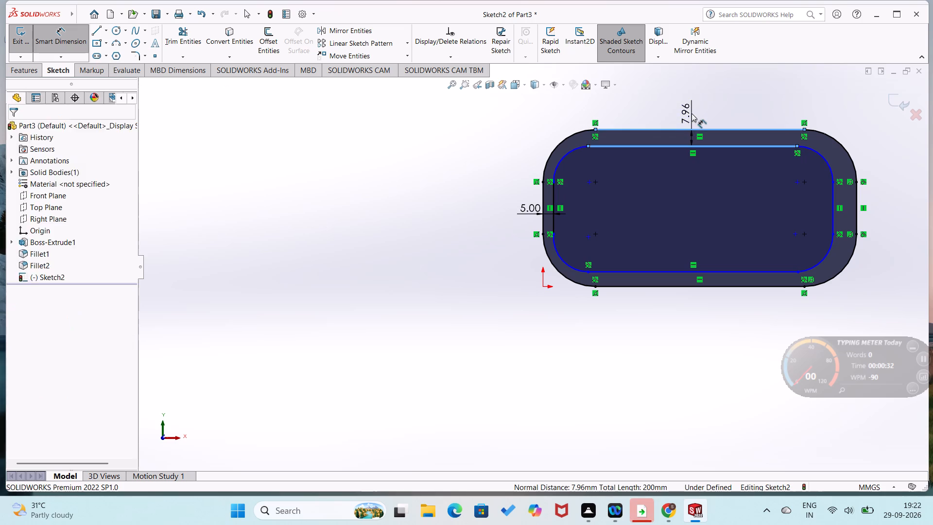
key(5)
key(Return)
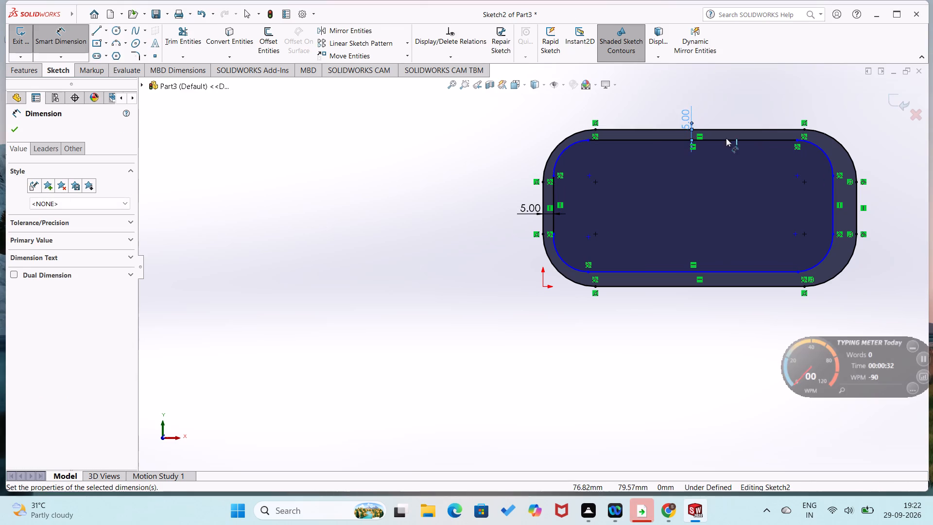
click(832, 216)
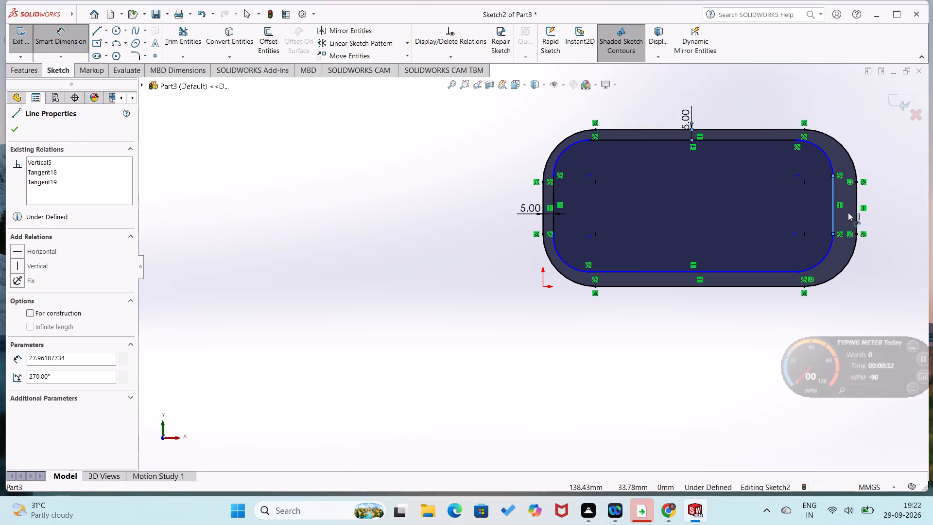
click(858, 212)
click(885, 210)
key(5)
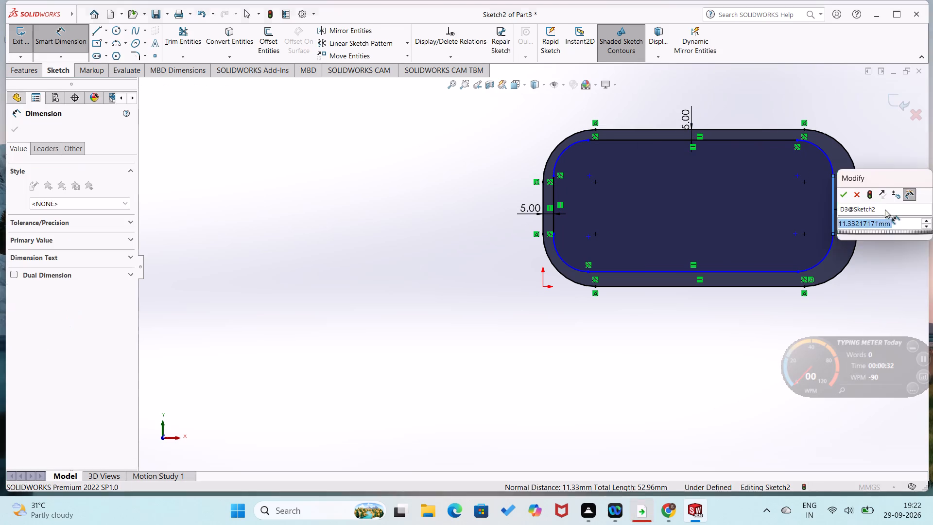
key(Return)
Dimension the gap between the plate's bottom edge and the inner outline's bottom line as 5 mm.
click(769, 285)
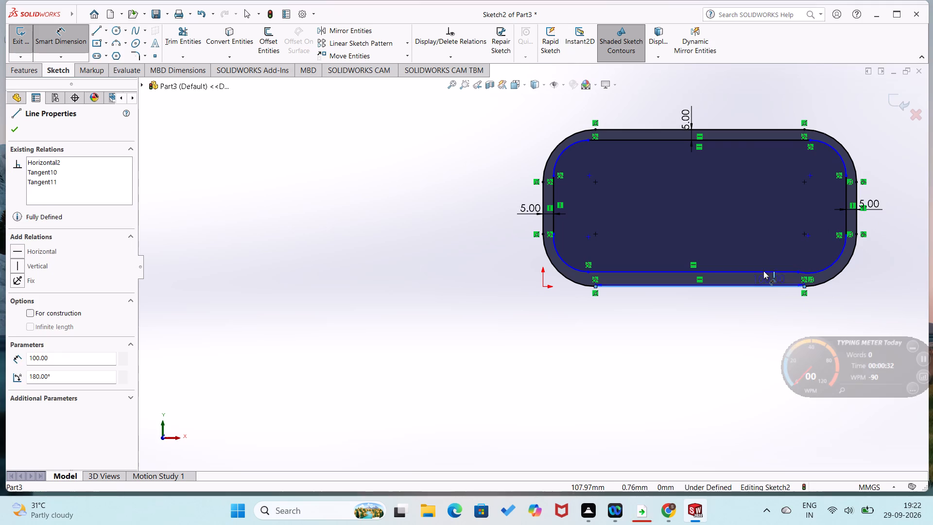
drag(763, 270, 761, 277)
click(747, 314)
key(5)
key(Return)
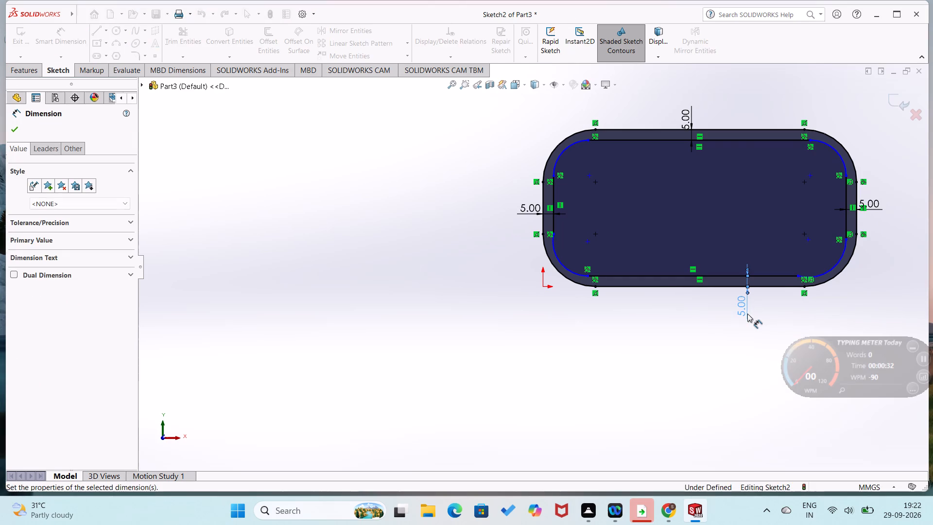
click(708, 345)
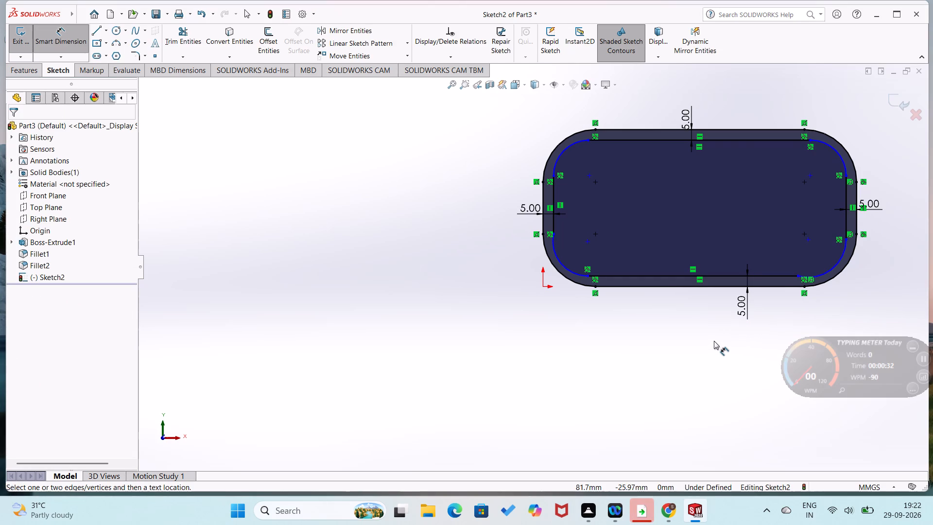
Dimension the inner outline's lower-right and upper-right corner arcs with a 20 mm radius each.
click(827, 273)
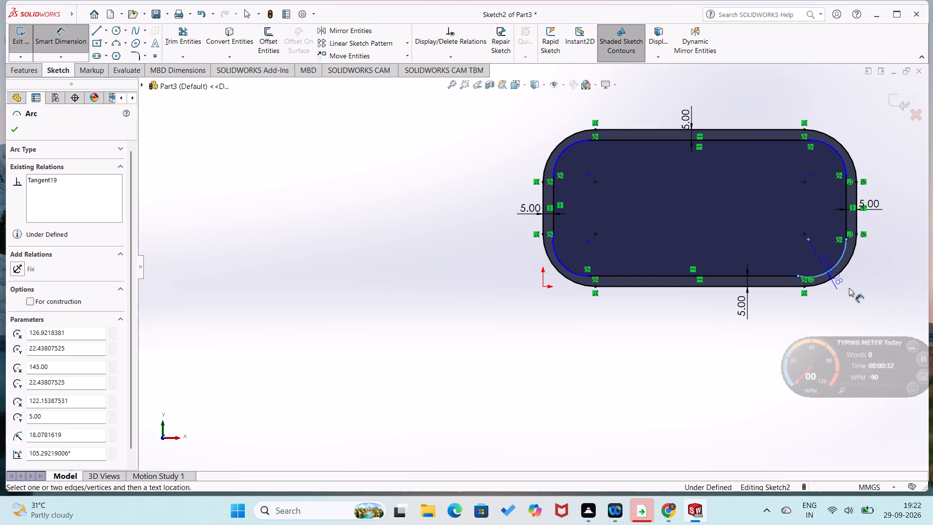
click(859, 294)
text(20)
key(Return)
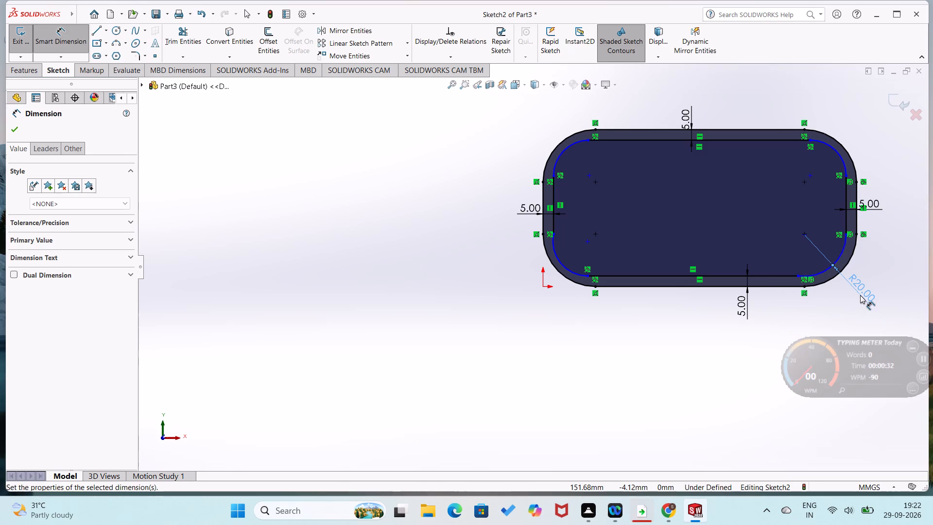
click(849, 307)
click(844, 162)
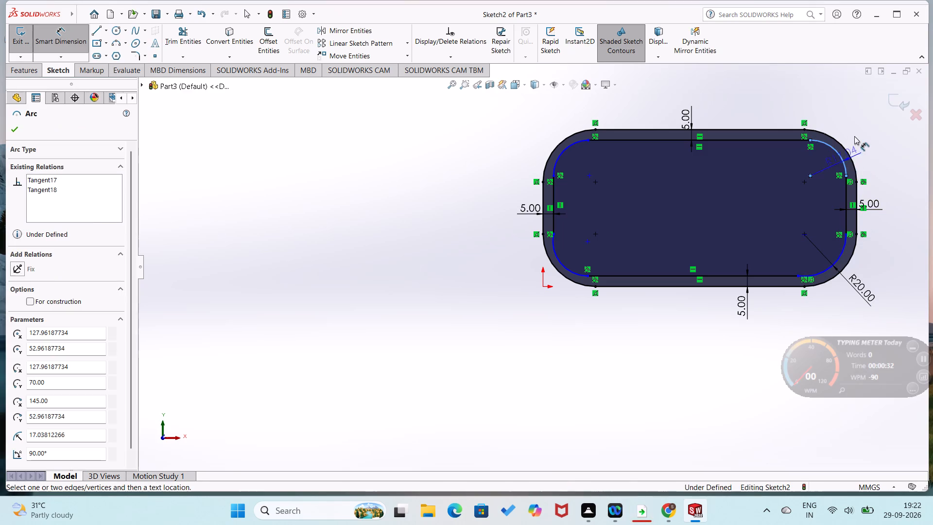
click(854, 136)
text(20)
key(Return)
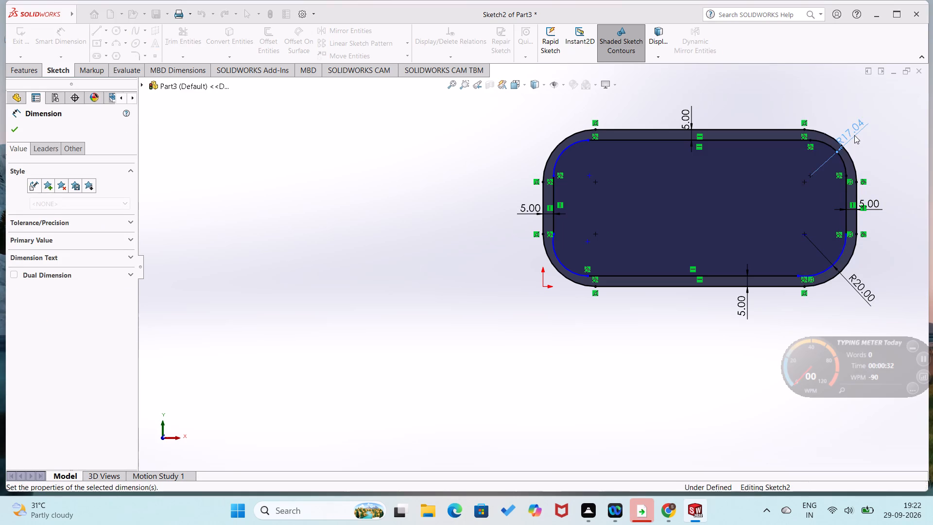
Dimension the inner outline's upper-left and lower-left corner arcs with a 20 mm radius each.
click(556, 159)
click(540, 139)
text(20)
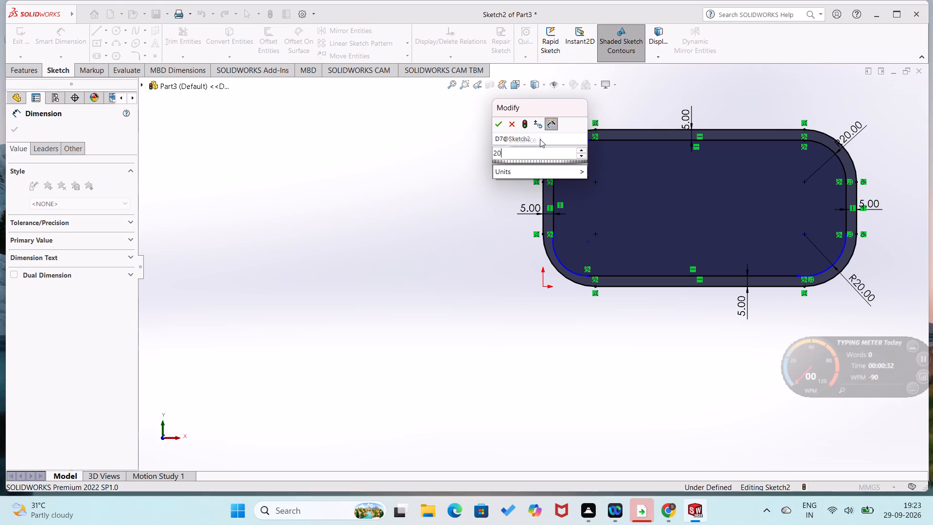
key(Return)
click(508, 192)
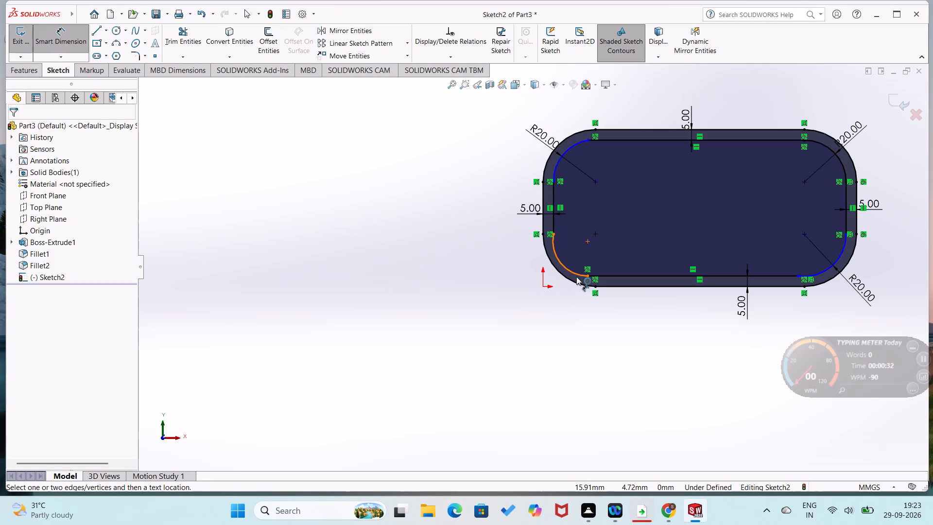
drag(576, 276, 558, 285)
click(540, 297)
text(20)
key(Return)
click(539, 326)
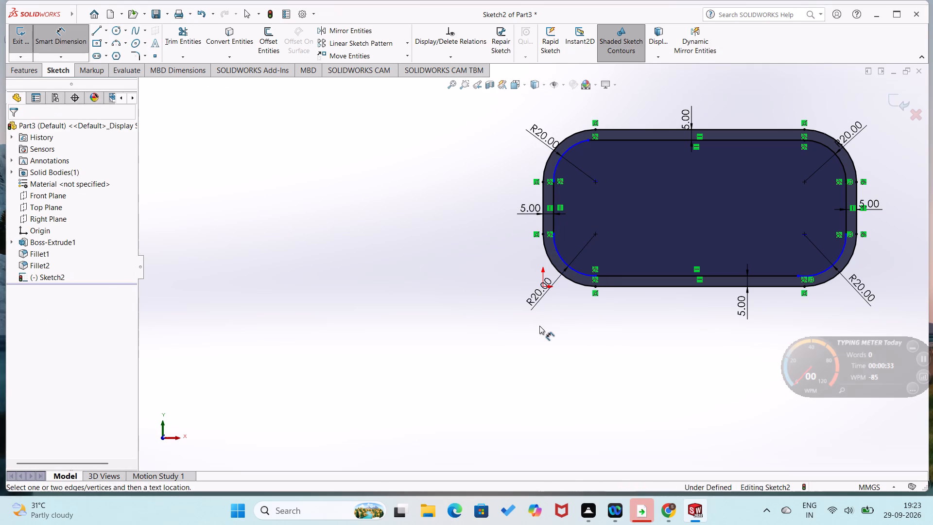
Add a Vertical relation between the bottom endpoints of the outer and inner outlines' lower-left arcs.
scroll(598, 289, down, 5)
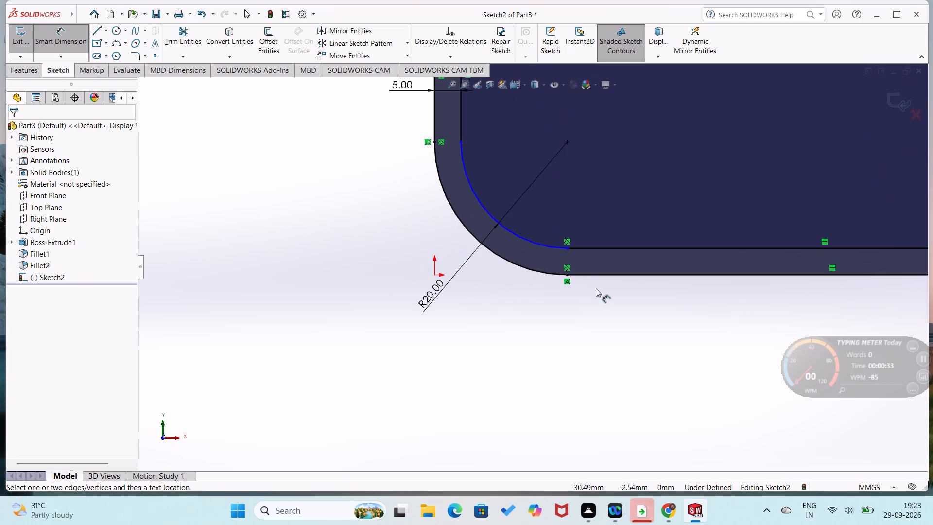
scroll(582, 282, down, 1)
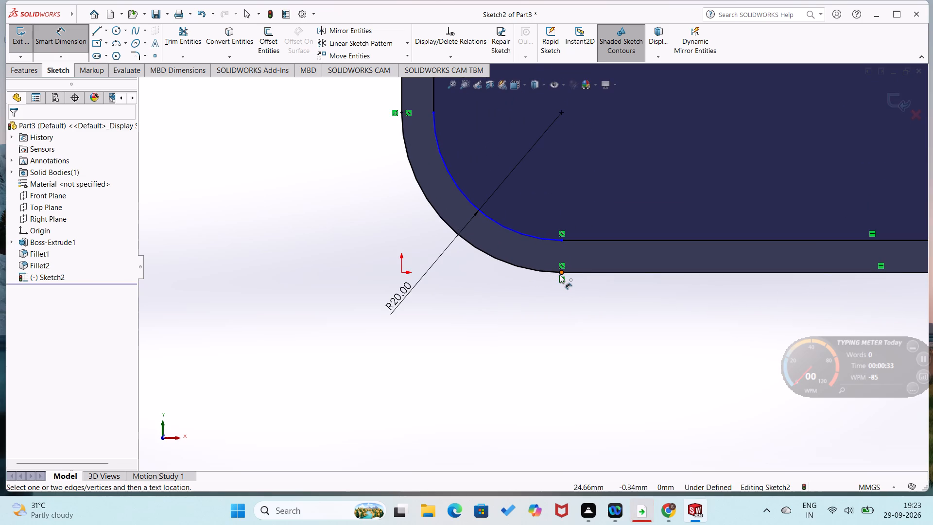
key(Escape)
key(Escape)
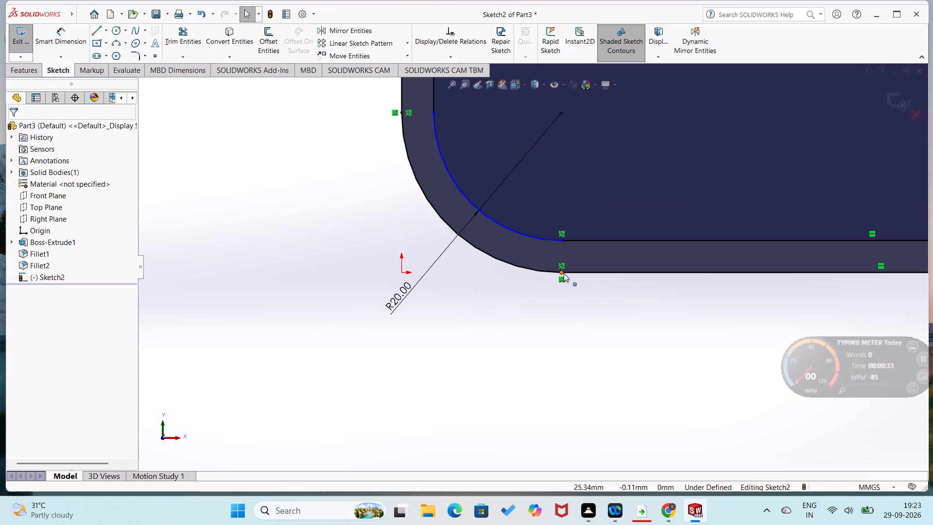
click(562, 272)
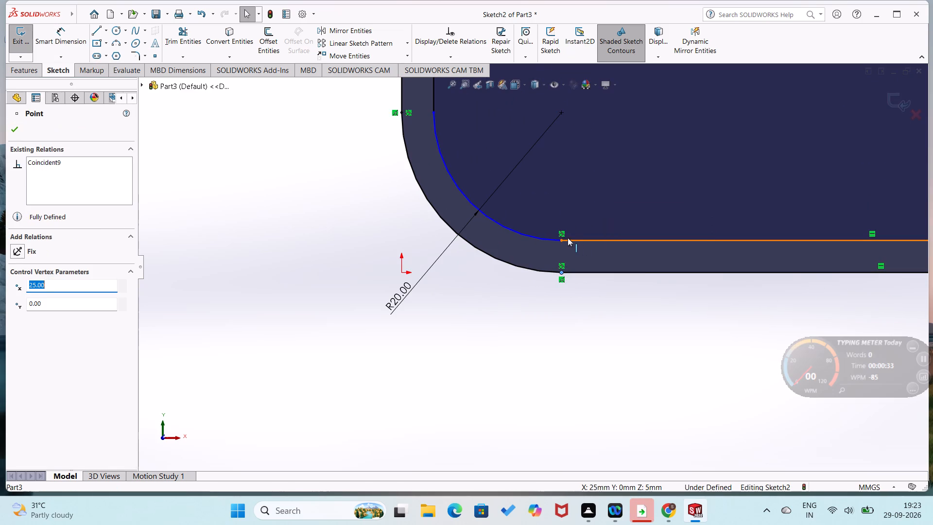
ctrl+click(562, 238)
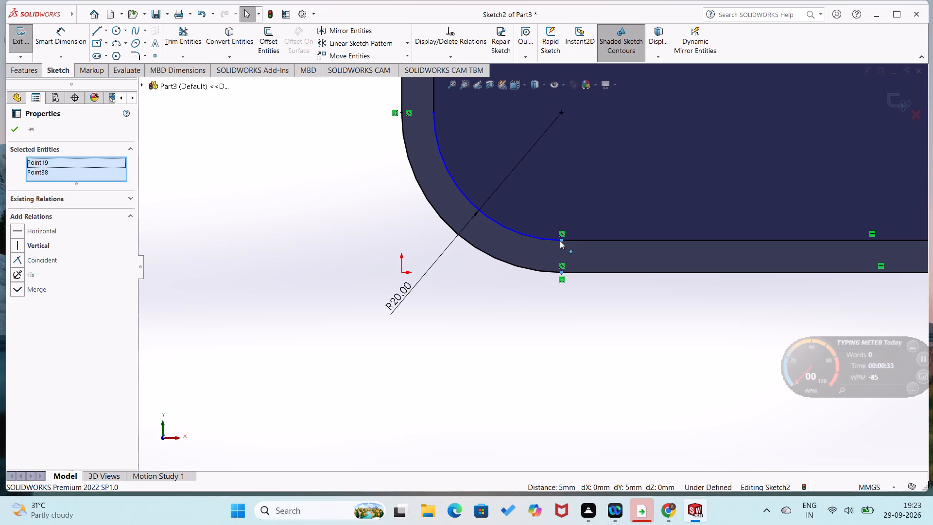
click(17, 245)
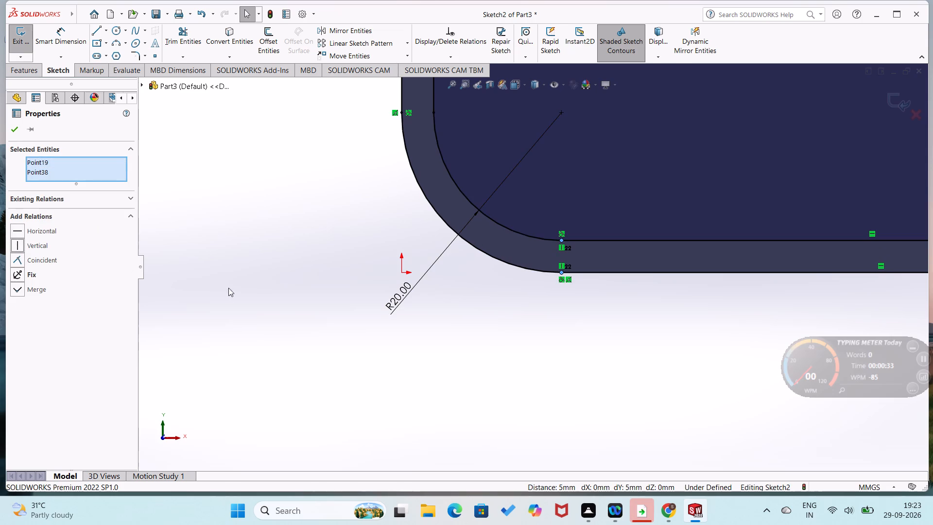
scroll(238, 283, up, 6)
click(279, 275)
Add a Vertical relation between the top endpoints of the outer and inner outlines' upper-left arcs.
scroll(539, 139, down, 5)
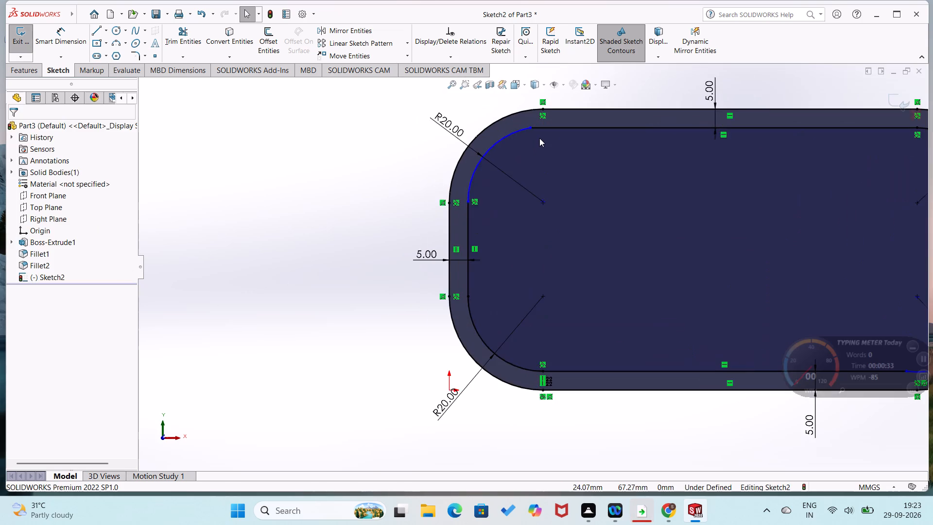
scroll(539, 138, down, 2)
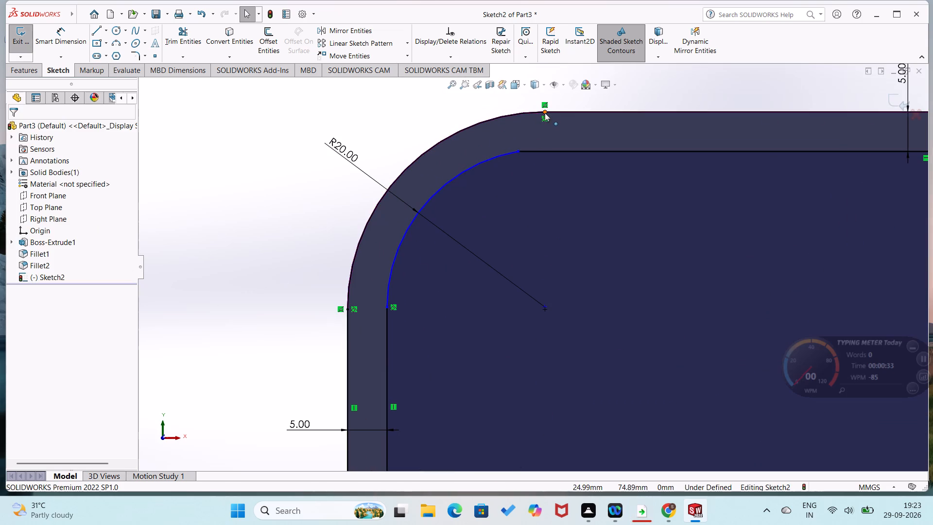
click(544, 112)
ctrl+click(517, 152)
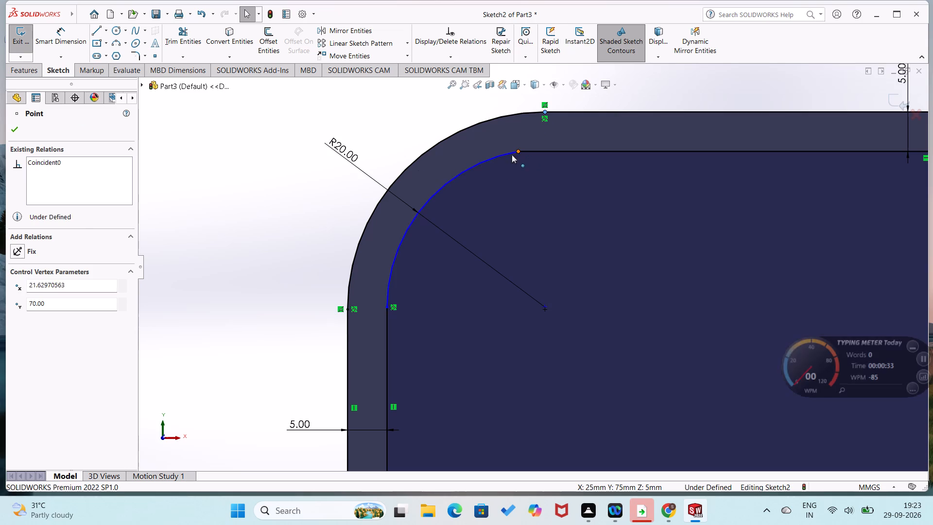
click(20, 245)
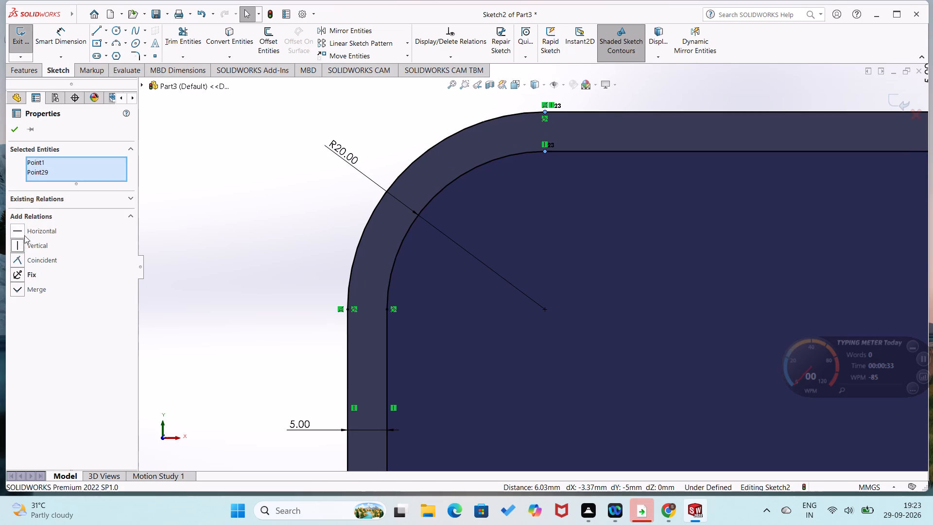
click(244, 240)
Add a Vertical relation between the bottom endpoints of the outer and inner outlines' lower-right arcs.
scroll(245, 239, up, 4)
scroll(362, 250, up, 4)
scroll(727, 328, down, 5)
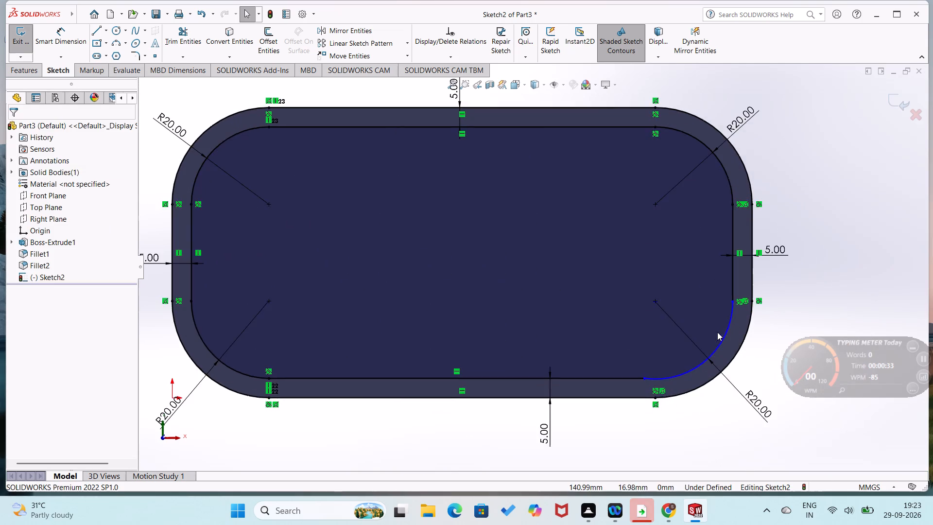
scroll(717, 332, down, 3)
drag(537, 452, 542, 456)
ctrl+click(515, 414)
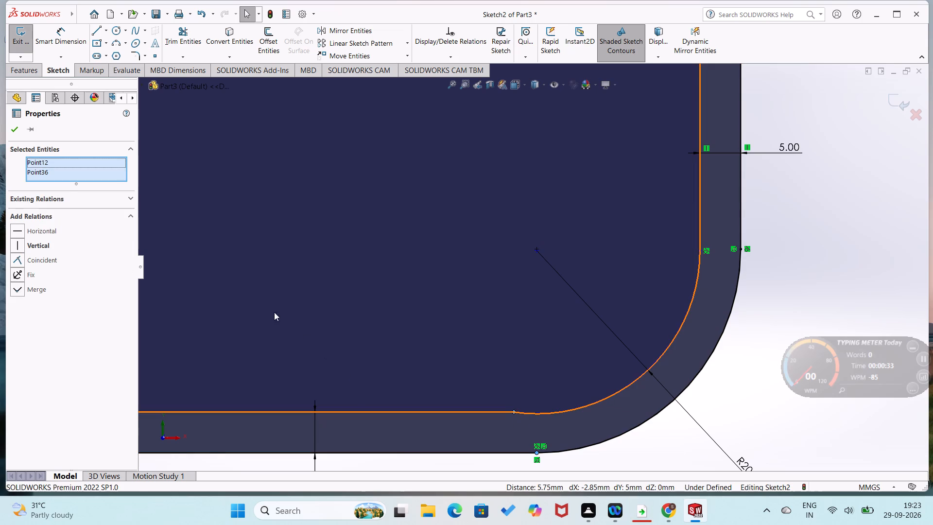
click(22, 248)
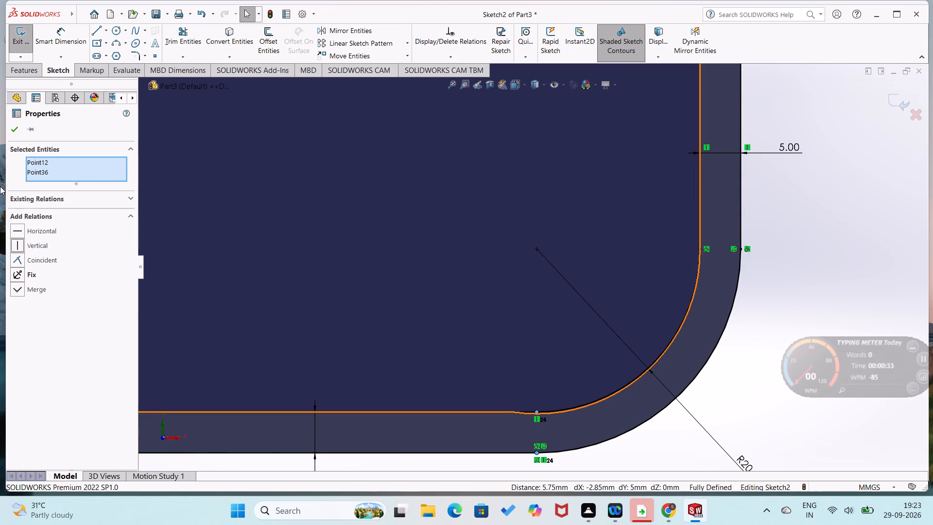
click(14, 133)
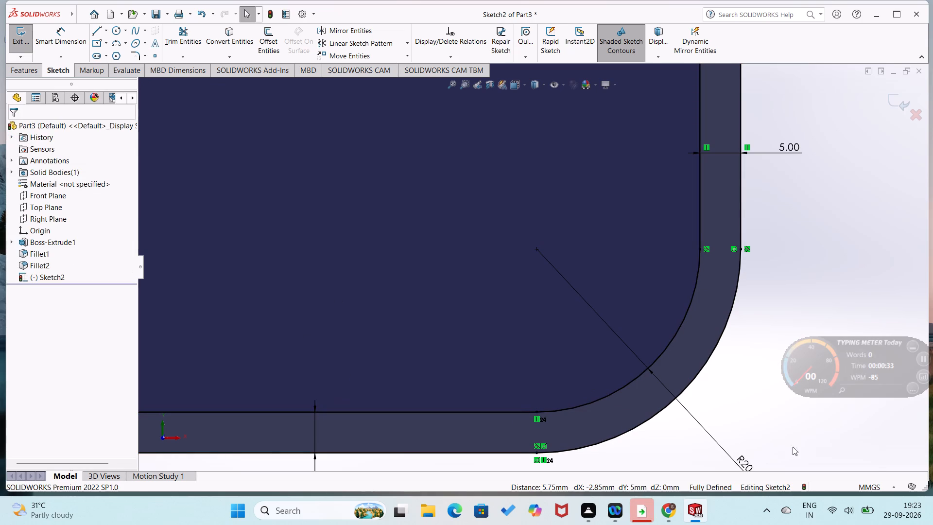
Extrude the rim sketch as a blind boss 25 mm deep from the plate's front face, merged with the plate.
scroll(818, 451, up, 4)
click(695, 368)
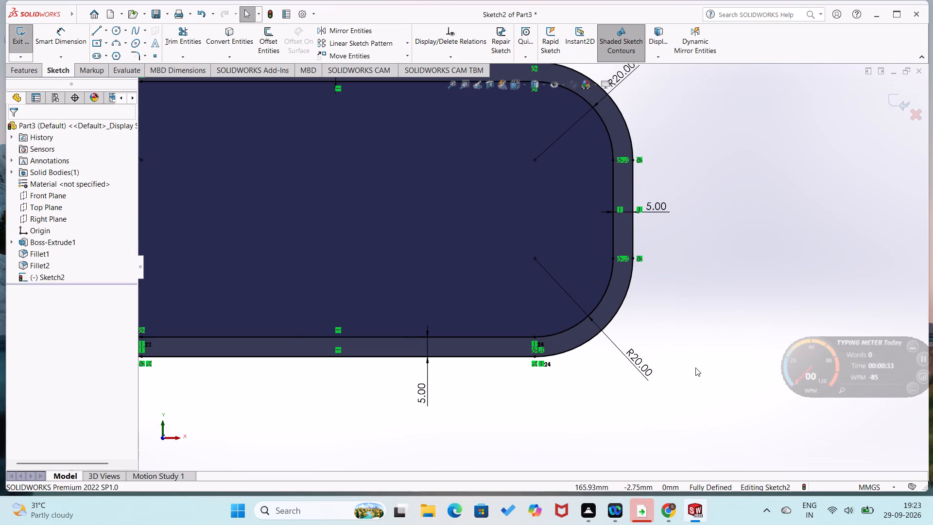
click(22, 69)
click(19, 51)
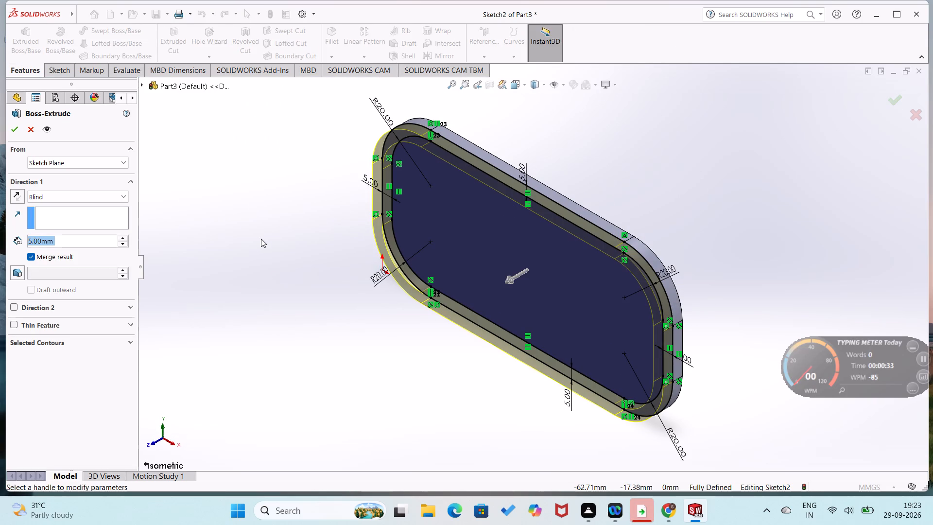
text(25)
key(Return)
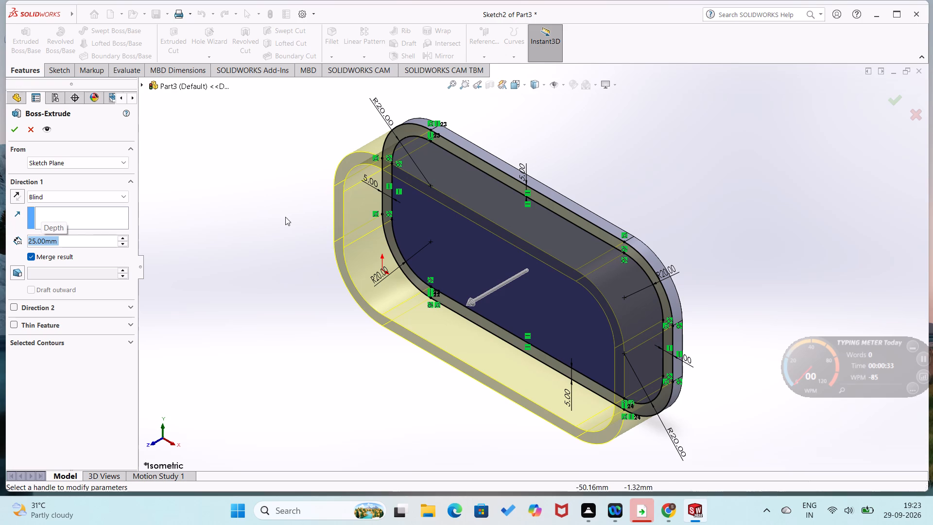
click(15, 131)
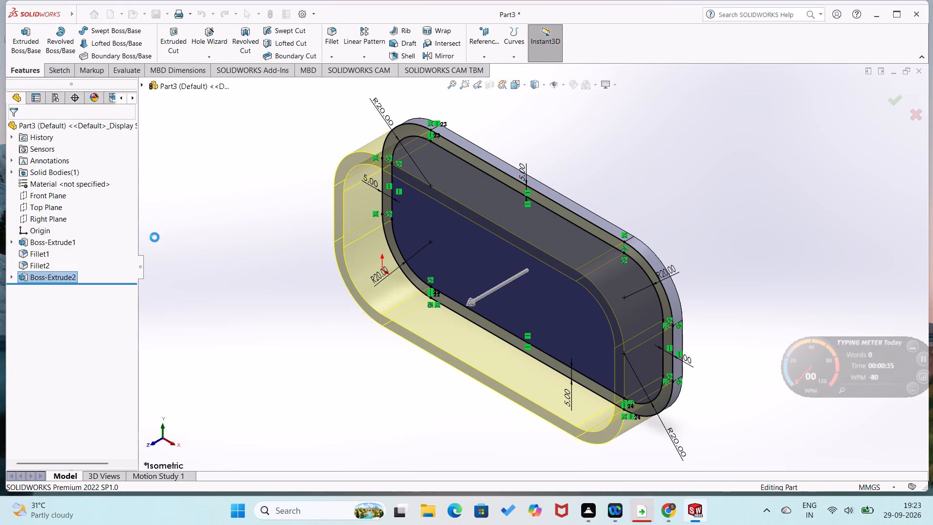
click(252, 295)
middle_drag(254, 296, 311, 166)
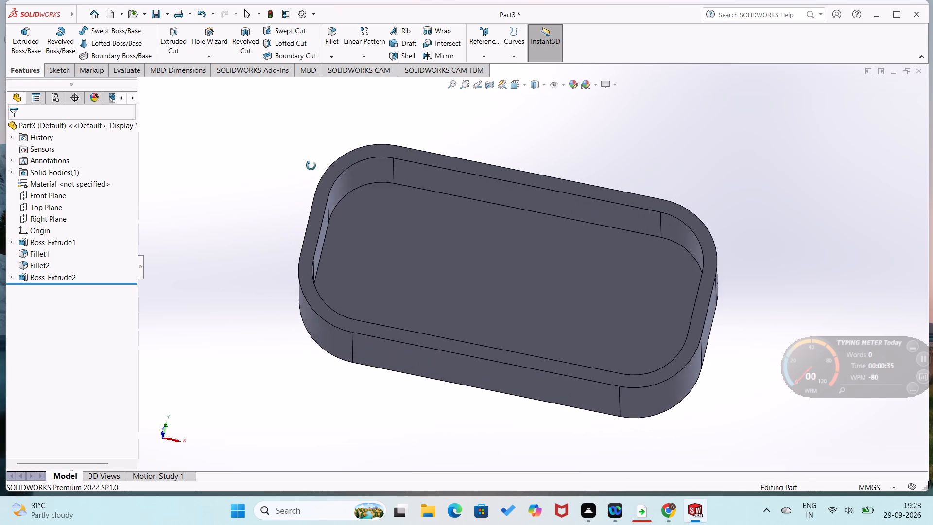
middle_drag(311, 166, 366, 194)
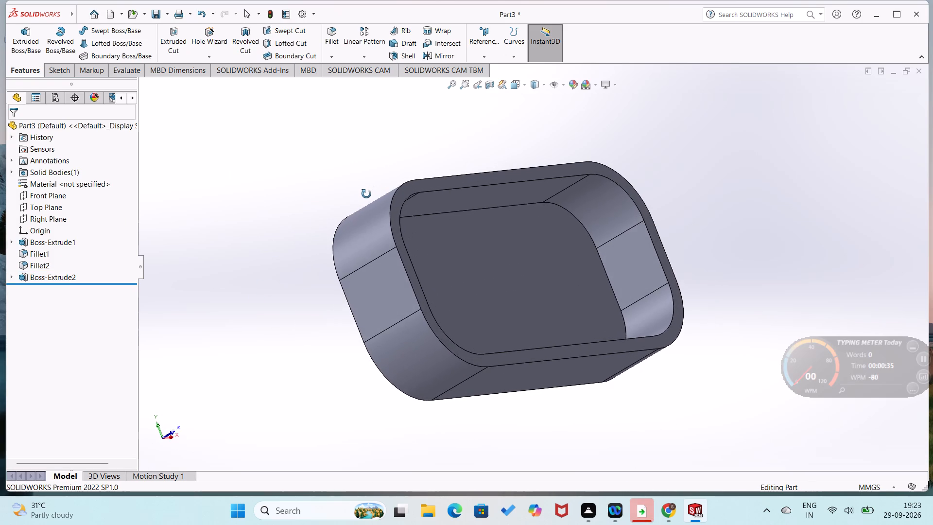
Fillet the inner edge loop where the tray floor meets the rim wall with a 4 mm radius.
middle_drag(366, 194, 335, 205)
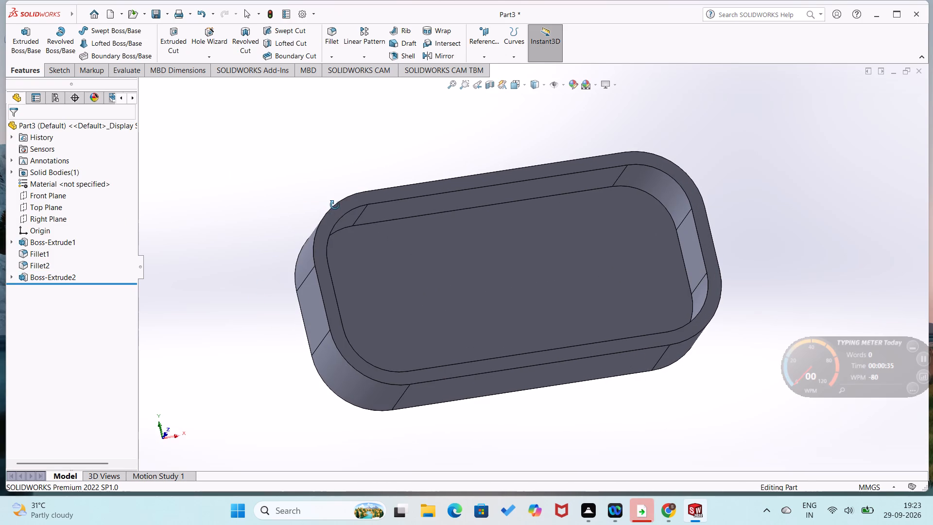
middle_drag(335, 205, 349, 207)
middle_click(349, 207)
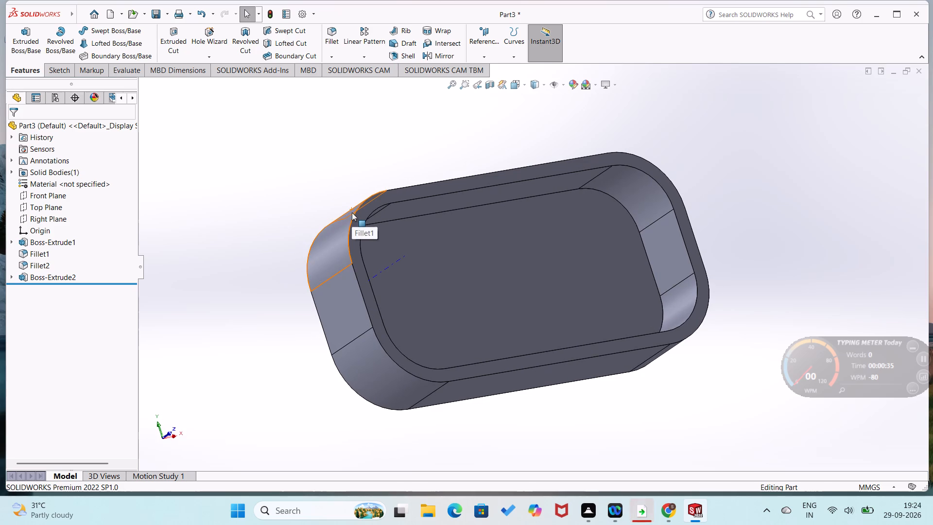
click(329, 58)
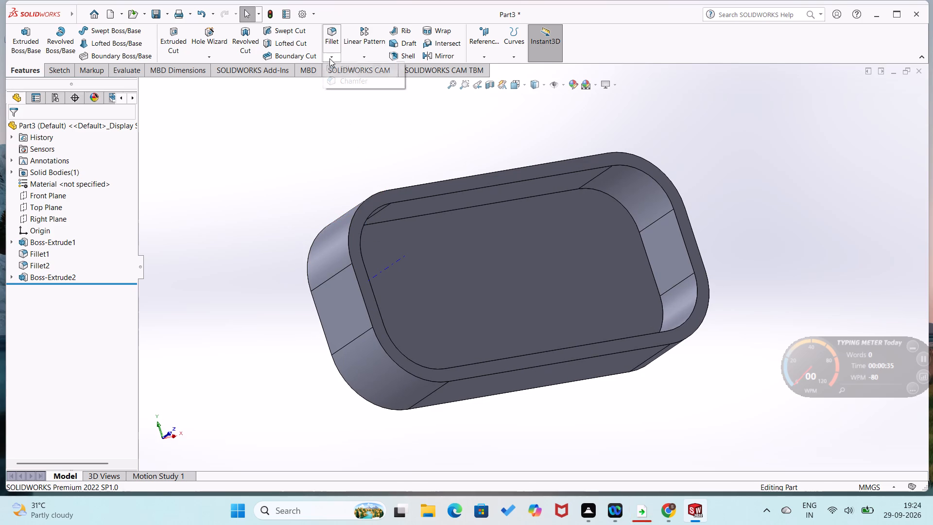
click(331, 70)
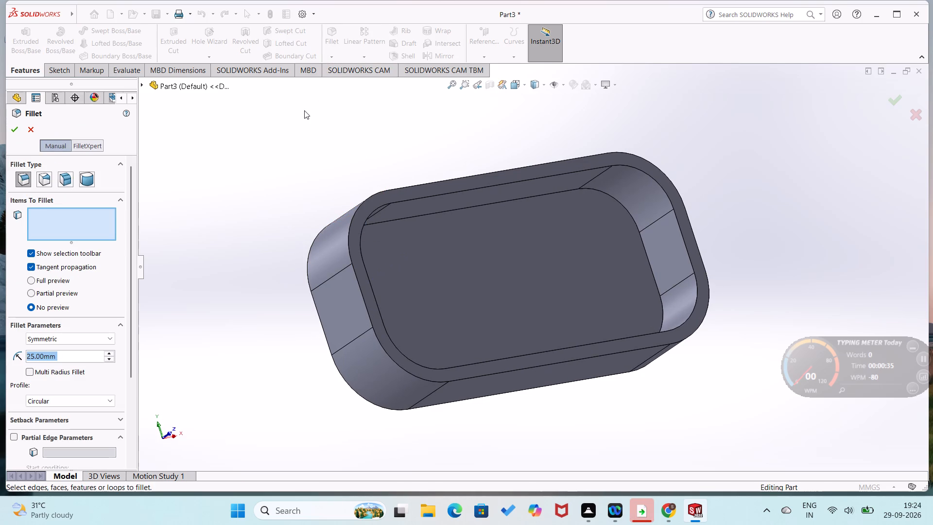
key(4)
key(Return)
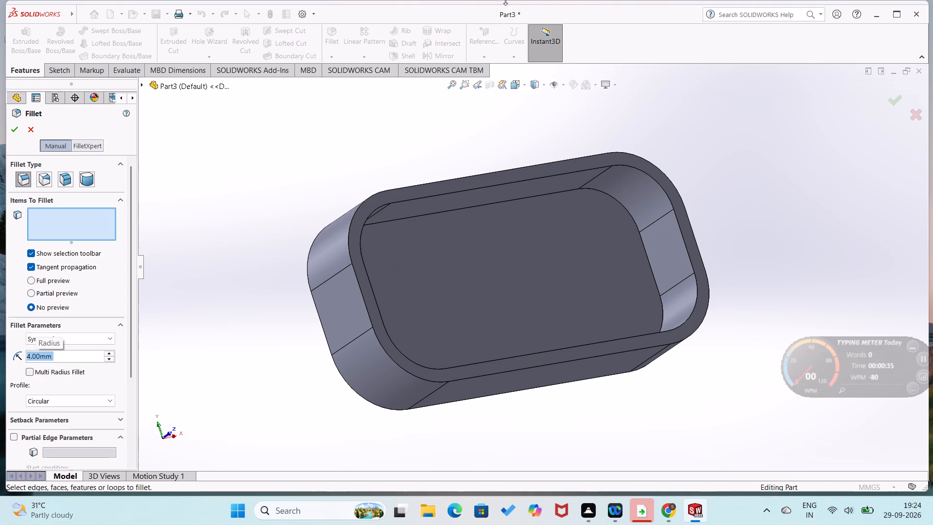
click(564, 193)
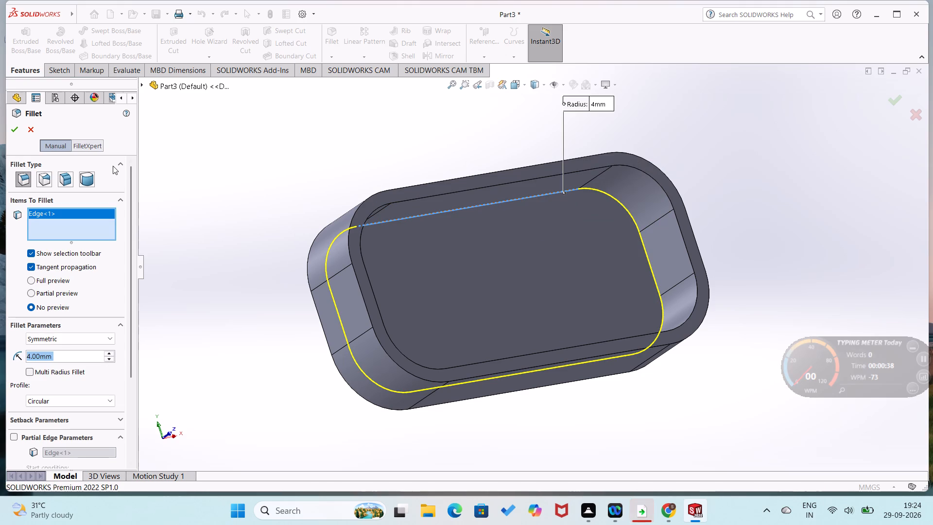
click(12, 131)
click(147, 191)
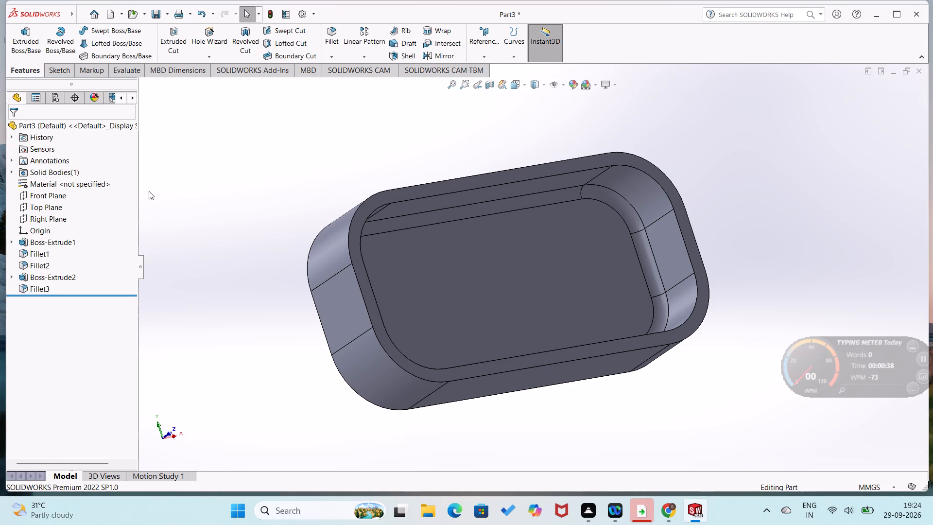
Fillet the outer edge loop of the rim's open end with a 4 mm radius, using tangent propagation.
scroll(203, 209, up, 1)
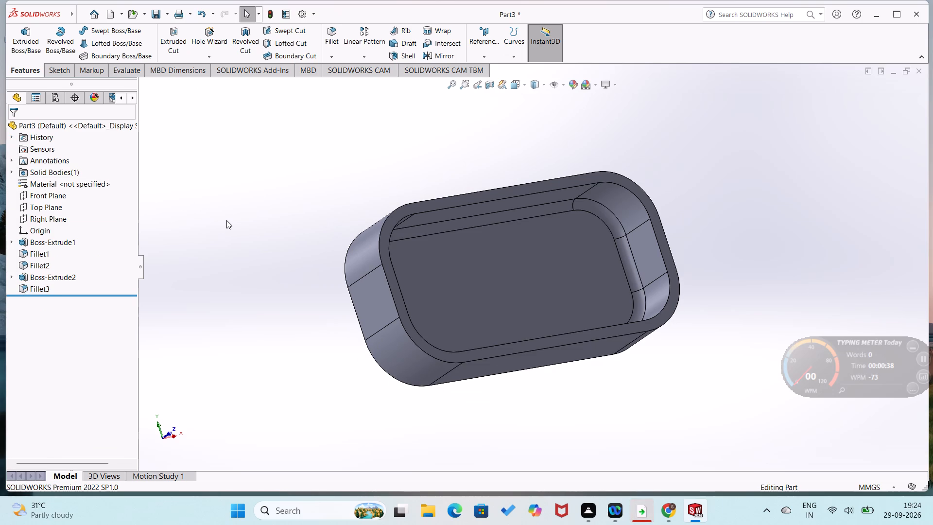
click(332, 57)
click(335, 71)
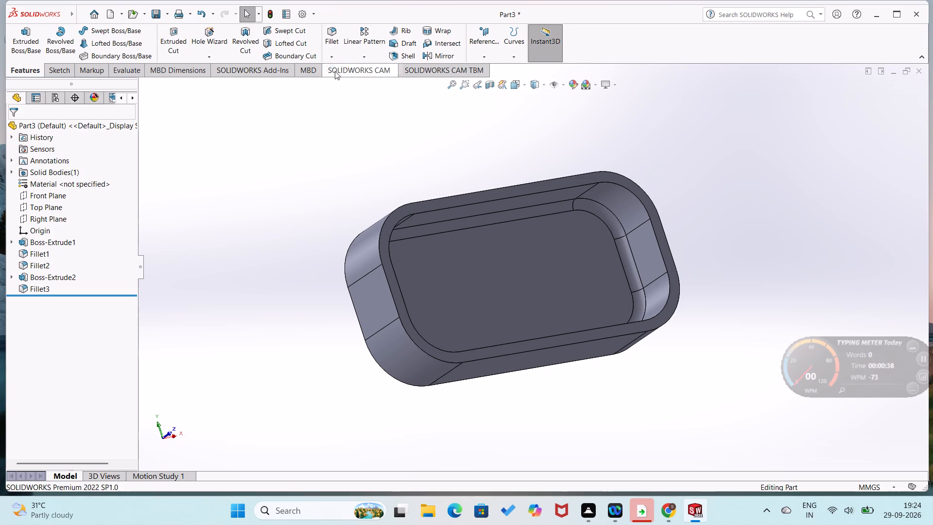
click(412, 342)
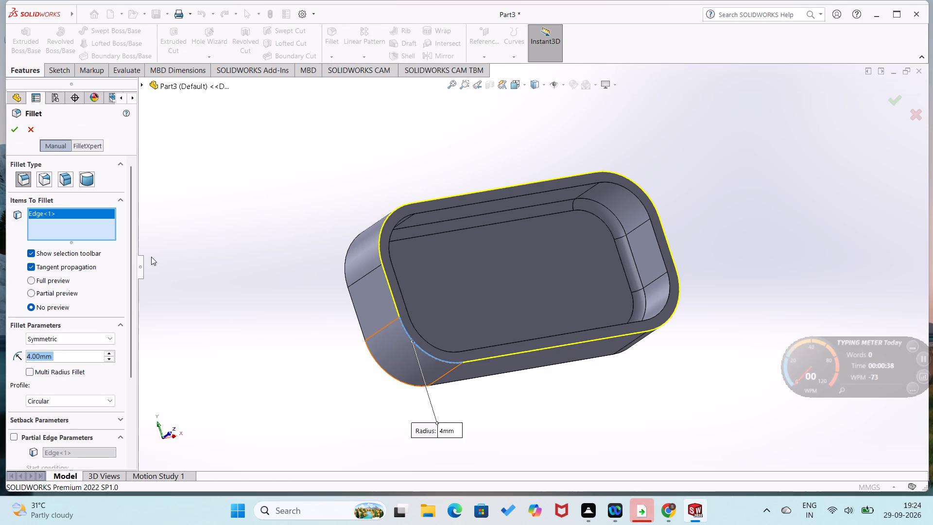
click(17, 125)
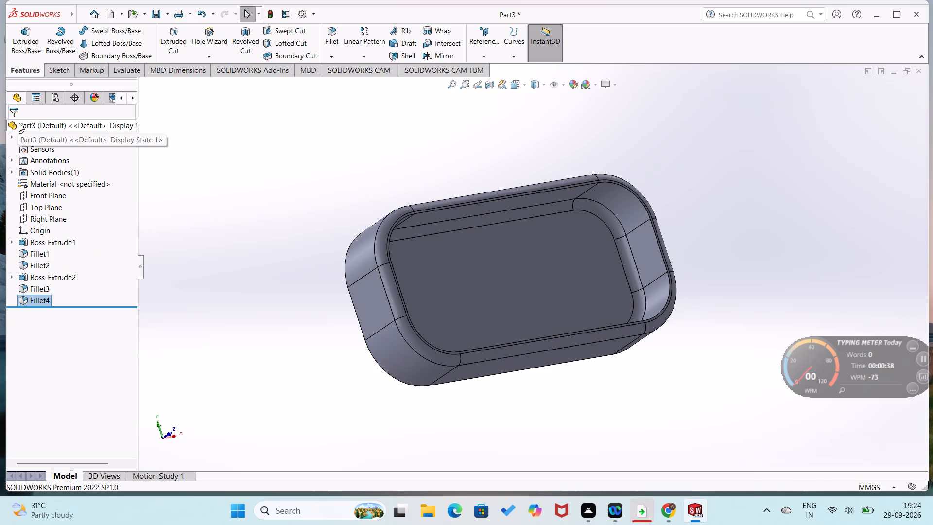
Start a new sketch on the tray's inner floor face.
middle_drag(272, 295, 224, 221)
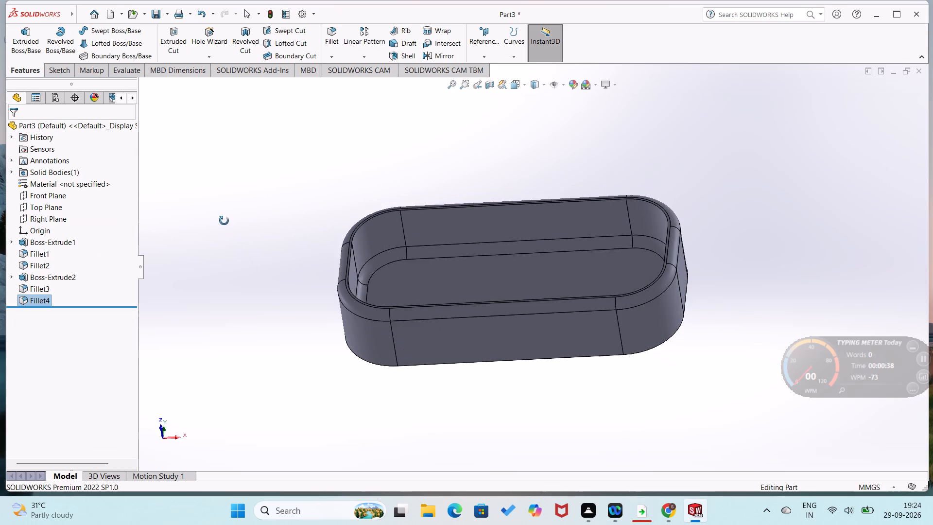
middle_drag(224, 221, 227, 247)
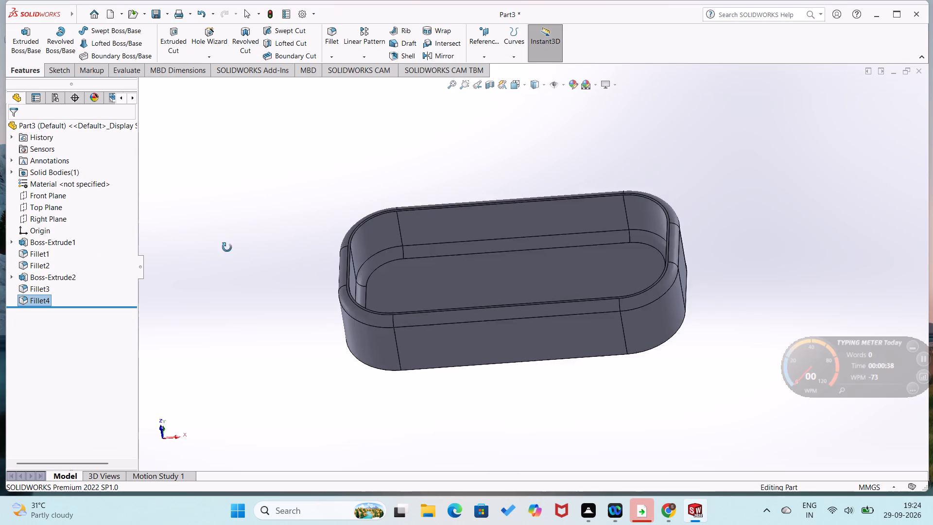
middle_drag(227, 247, 226, 351)
right_click(454, 263)
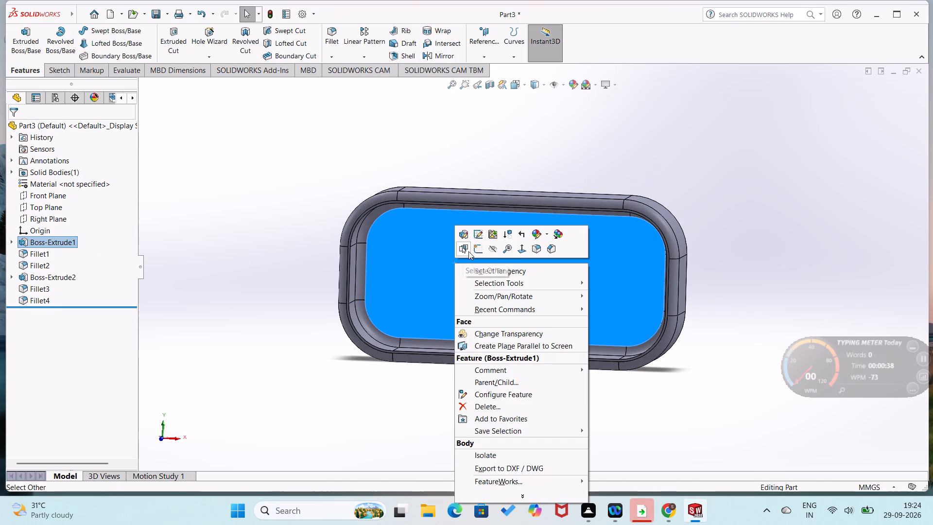
click(480, 249)
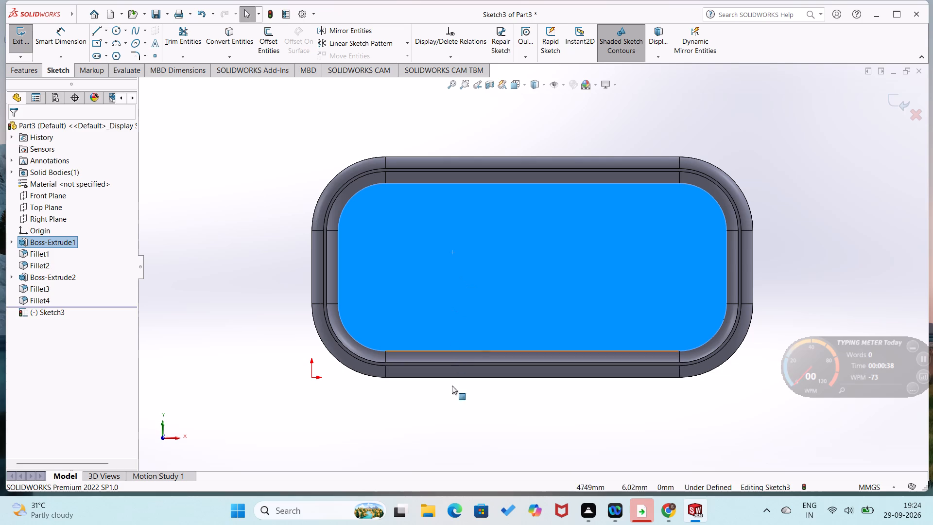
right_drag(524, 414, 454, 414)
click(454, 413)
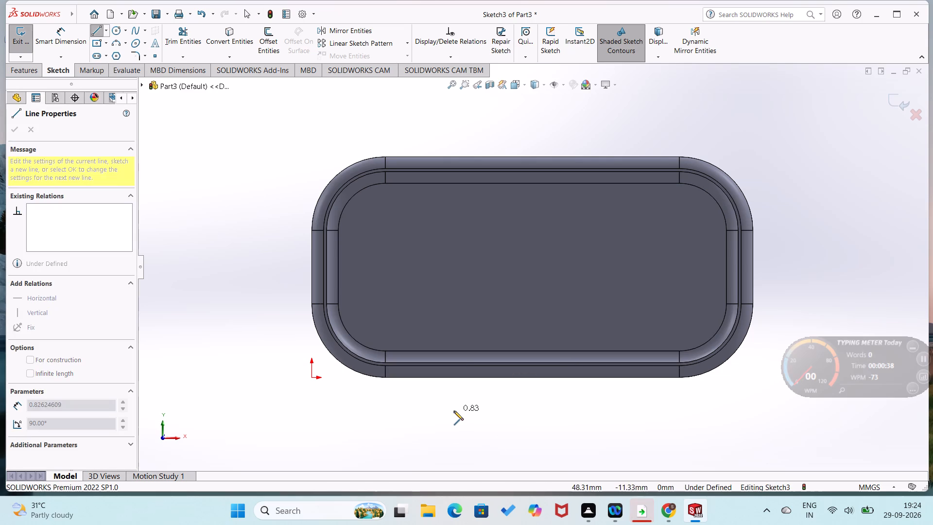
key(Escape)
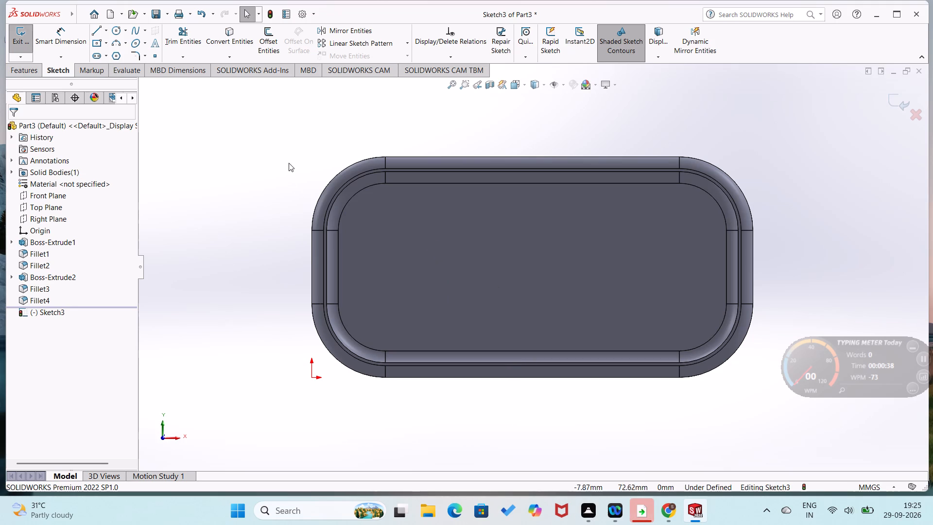
Sketch a closed vertical slot on the left part of the floor, with straight sides about 38 mm long and tangent end arcs about 3.4 mm in radius.
right_drag(289, 157, 226, 189)
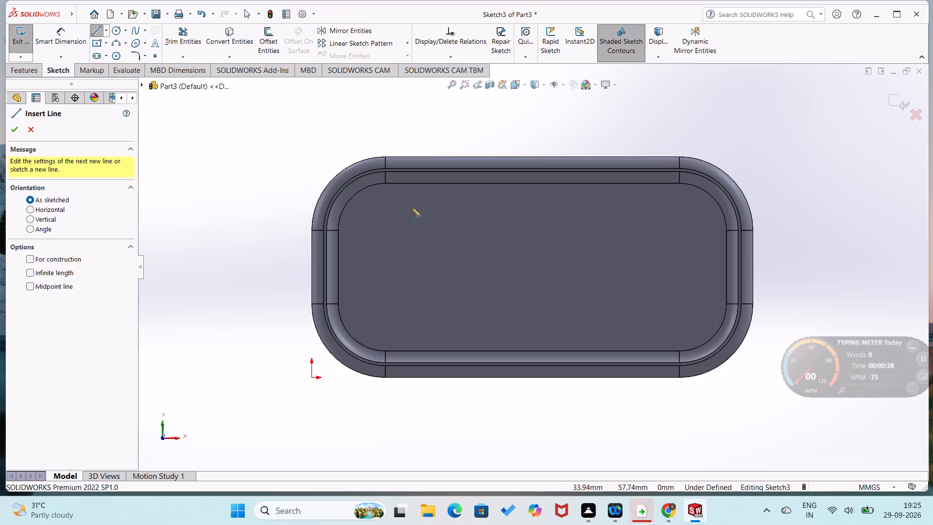
click(413, 207)
click(412, 320)
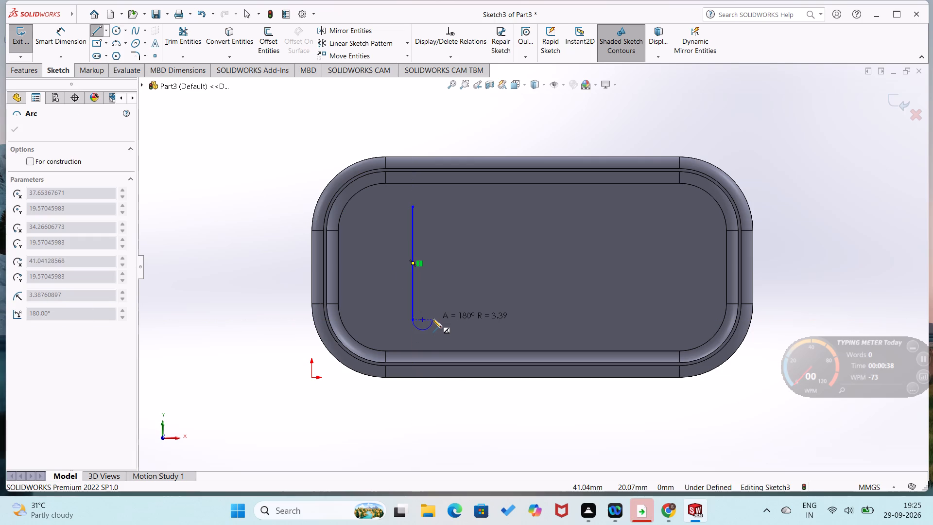
click(432, 318)
click(432, 205)
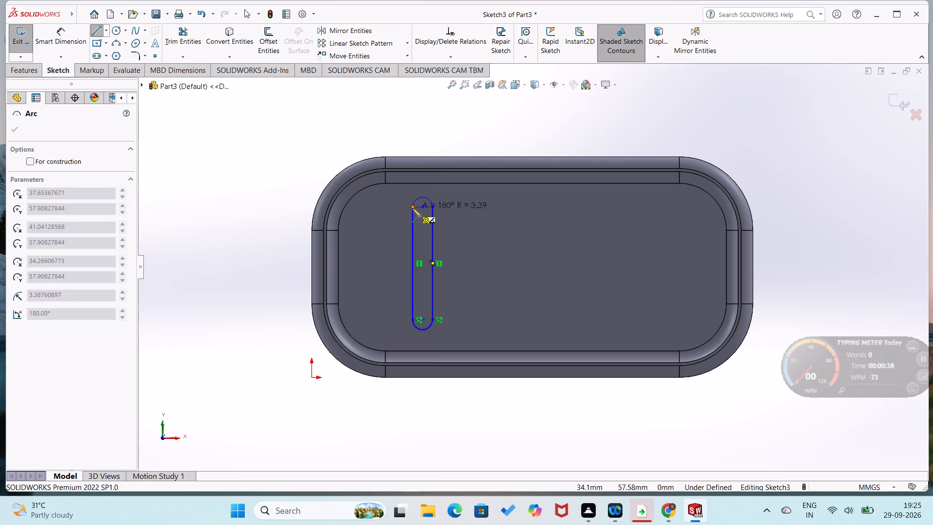
click(412, 208)
Dimension the slot's lower end arc with a radius of 5 mm.
right_drag(447, 267, 469, 183)
click(424, 327)
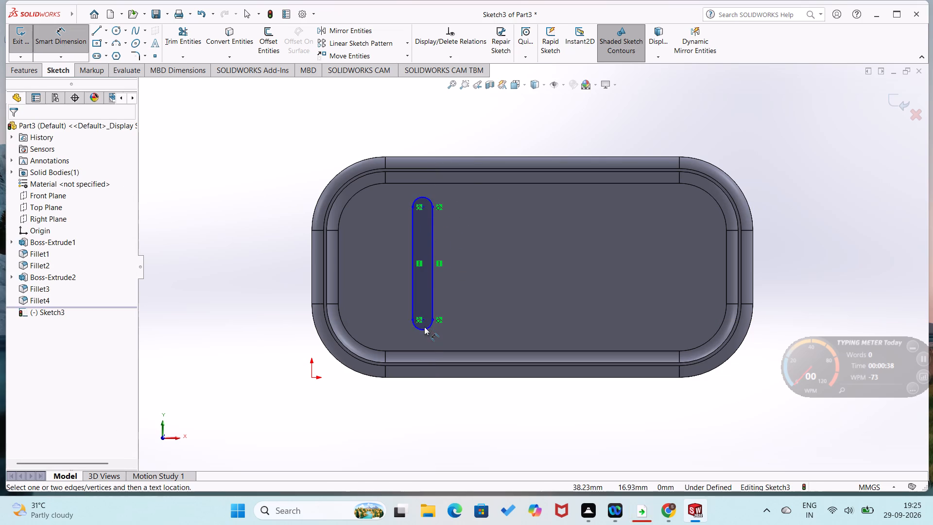
click(420, 329)
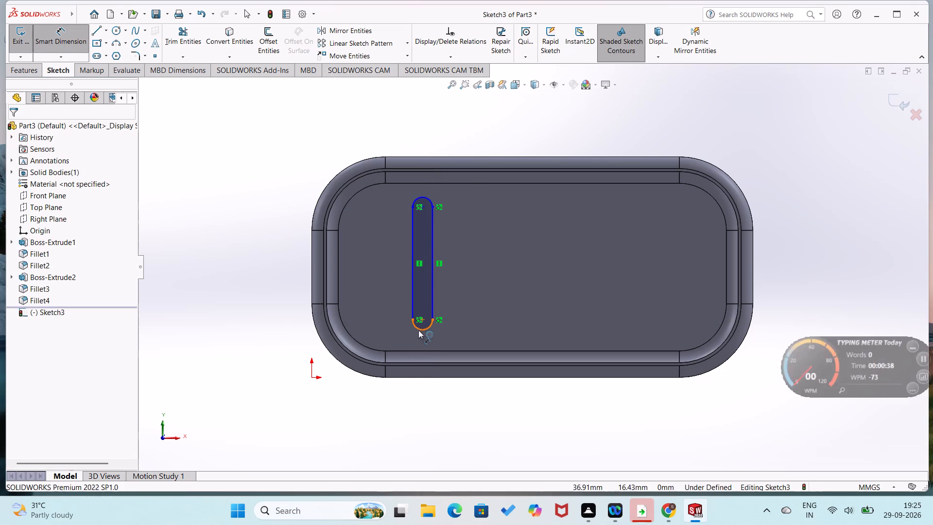
click(382, 343)
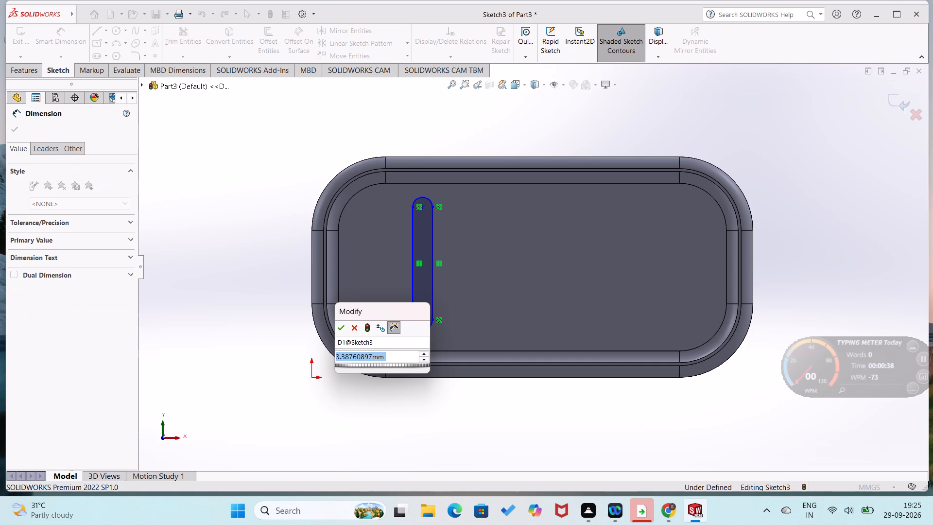
key(5)
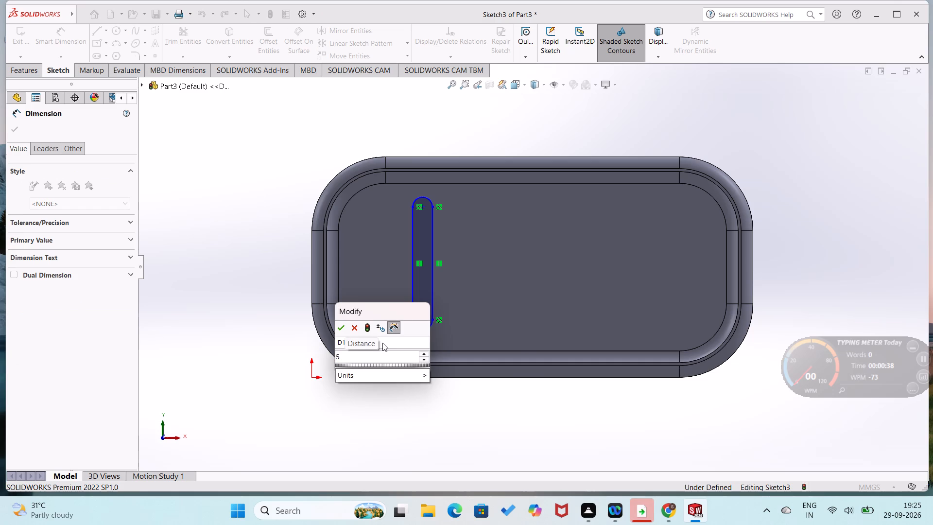
key(Return)
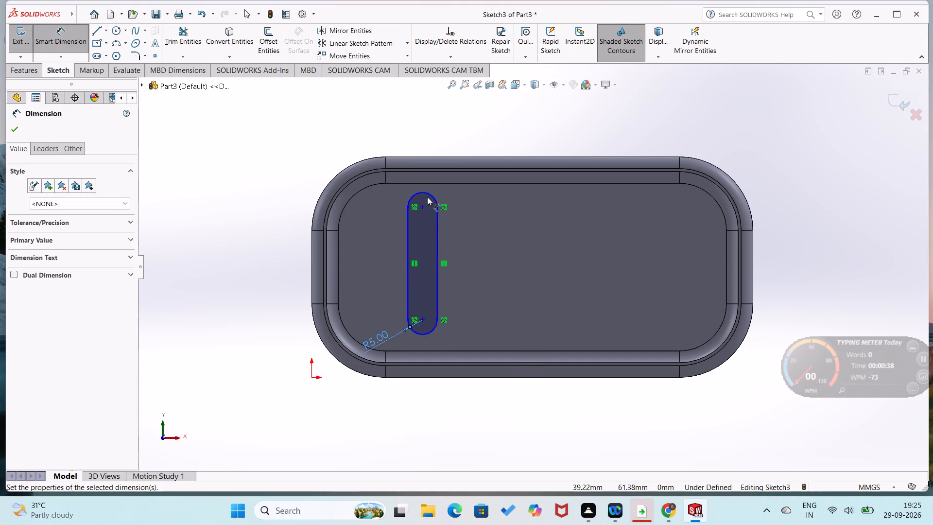
Dimension the slot's right straight side with a length of 40 mm.
click(439, 238)
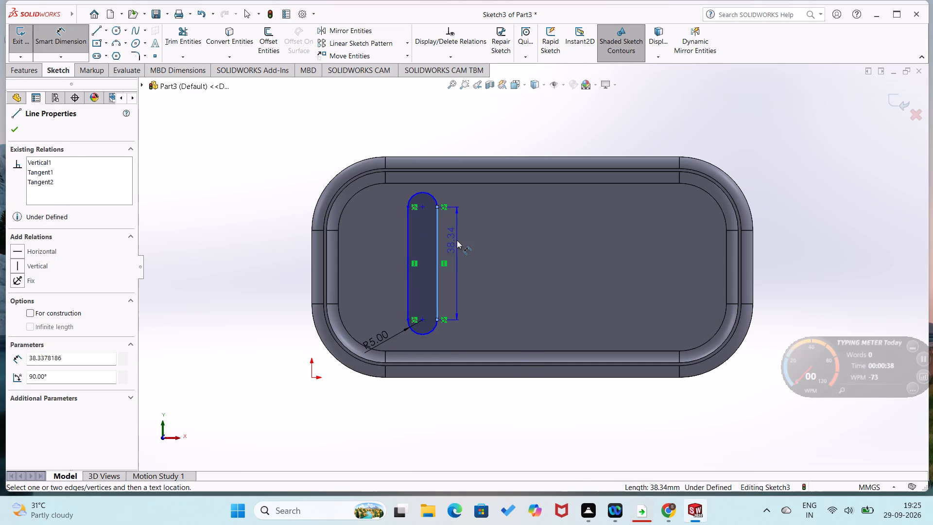
click(457, 240)
text(40)
key(Return)
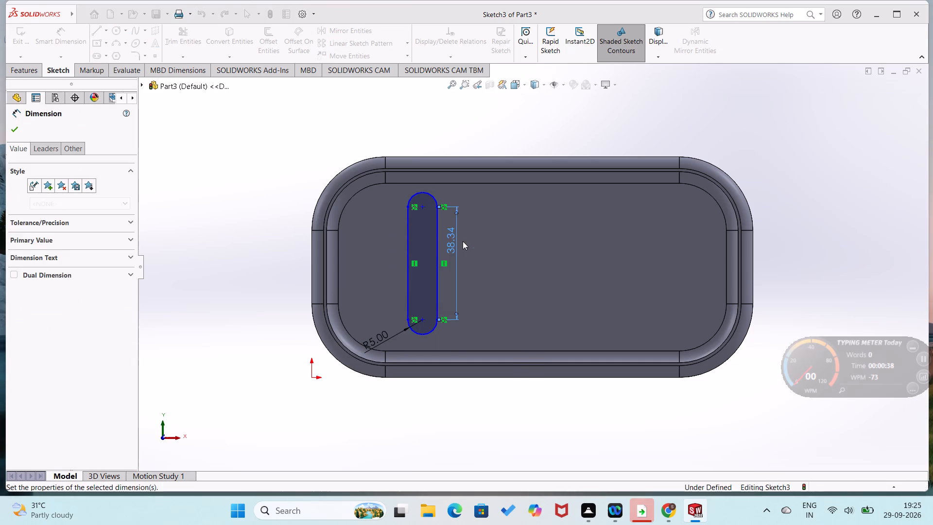
click(268, 259)
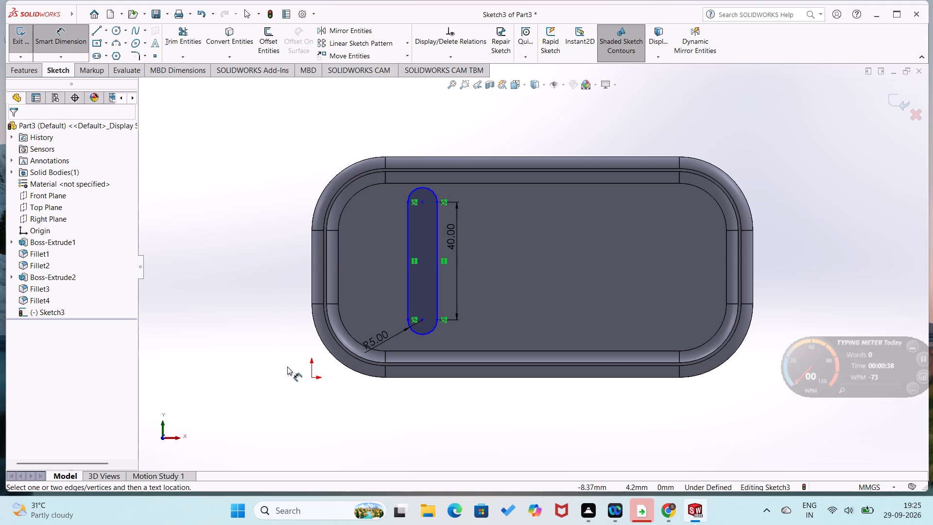
Dimension the horizontal distance from the origin to the slot's lower arc centre as 32.5 mm.
click(312, 378)
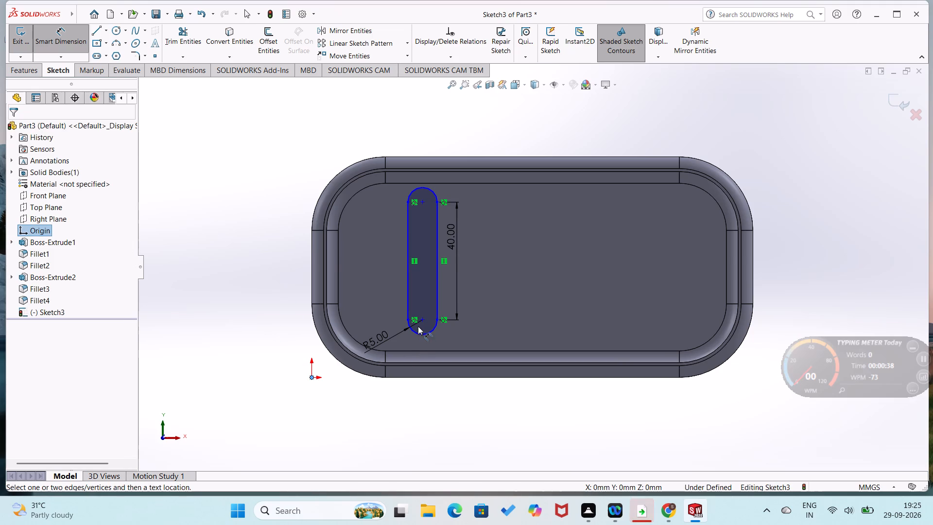
drag(421, 321, 417, 328)
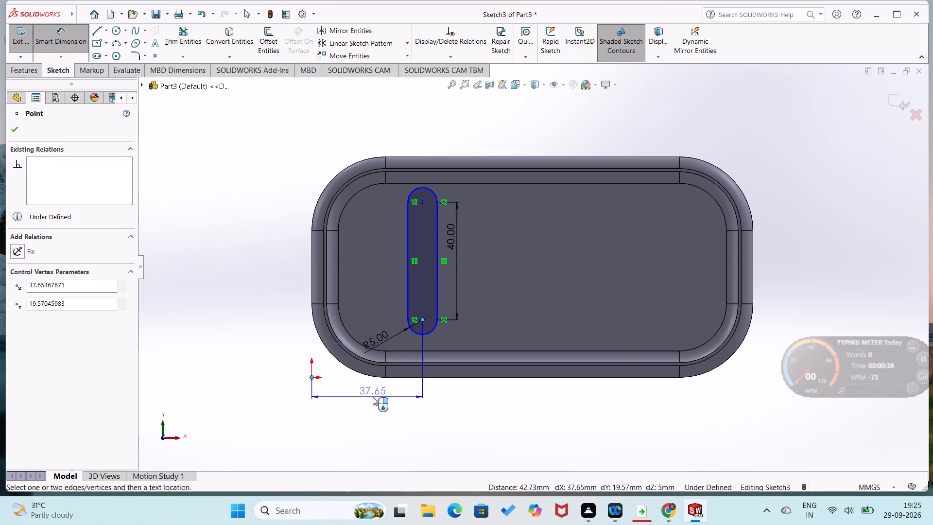
click(373, 397)
text(32.5)
key(Return)
click(255, 345)
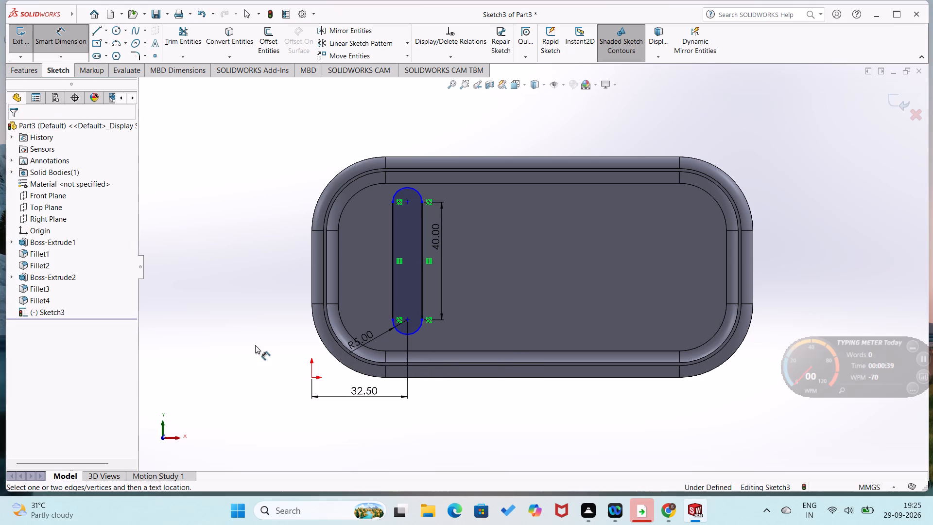
click(264, 303)
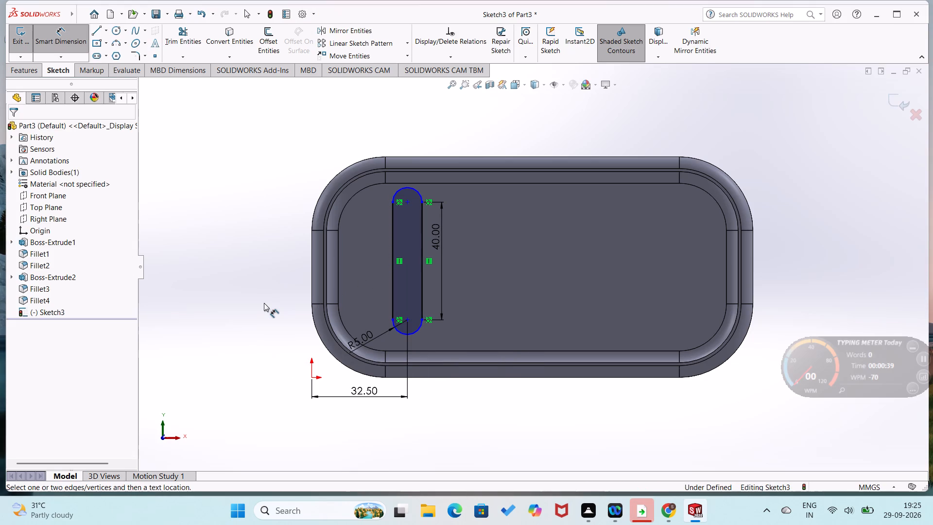
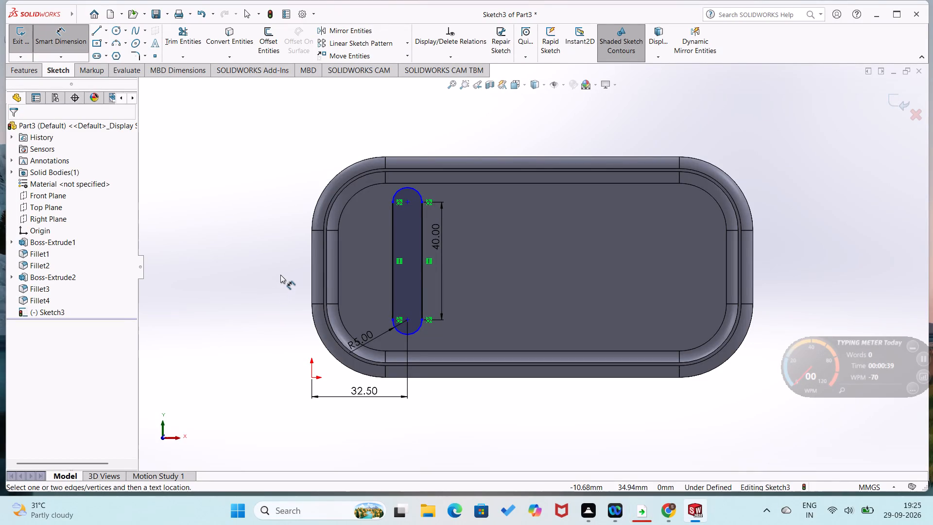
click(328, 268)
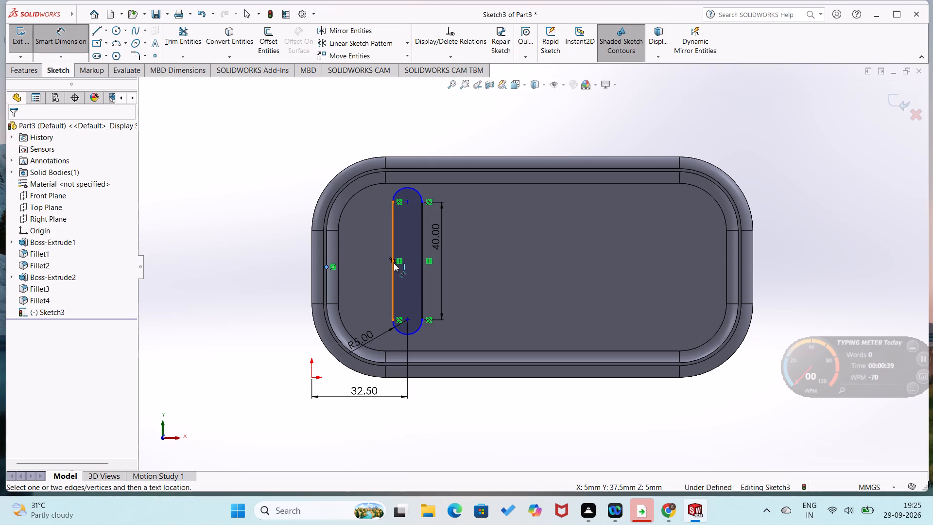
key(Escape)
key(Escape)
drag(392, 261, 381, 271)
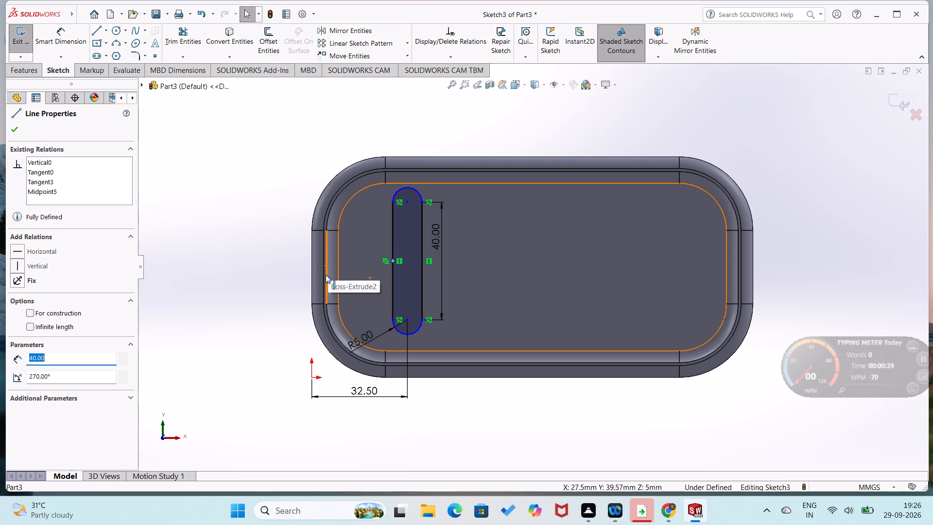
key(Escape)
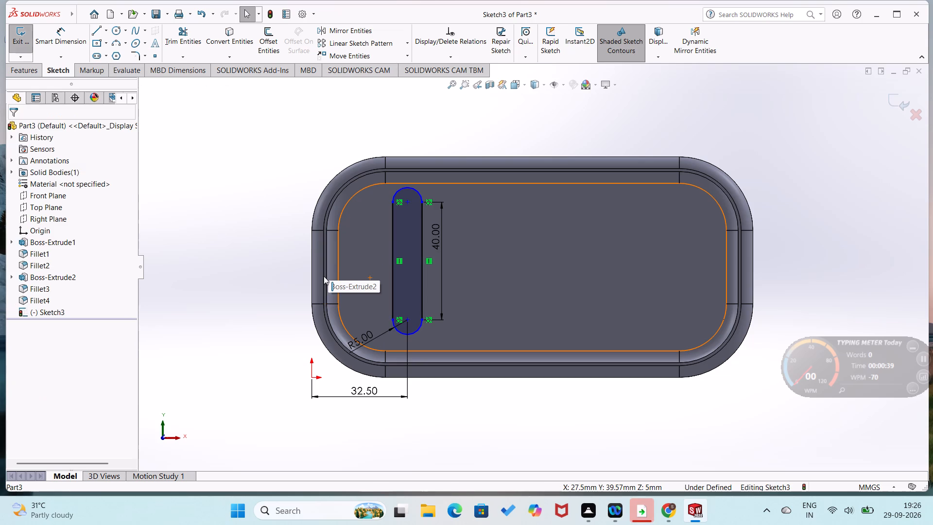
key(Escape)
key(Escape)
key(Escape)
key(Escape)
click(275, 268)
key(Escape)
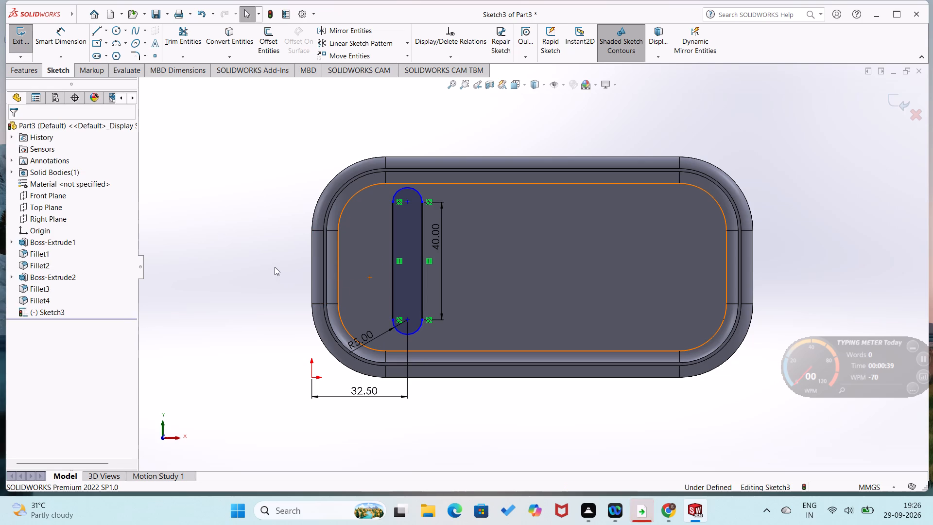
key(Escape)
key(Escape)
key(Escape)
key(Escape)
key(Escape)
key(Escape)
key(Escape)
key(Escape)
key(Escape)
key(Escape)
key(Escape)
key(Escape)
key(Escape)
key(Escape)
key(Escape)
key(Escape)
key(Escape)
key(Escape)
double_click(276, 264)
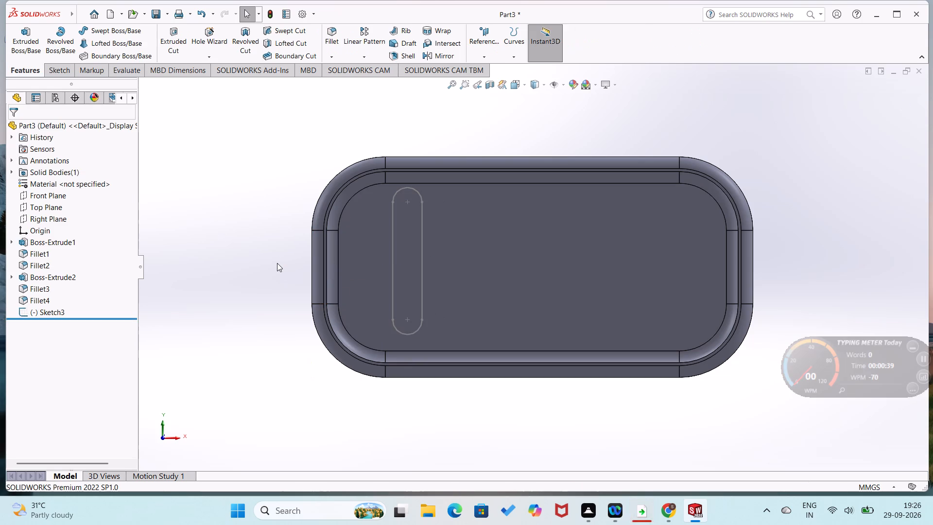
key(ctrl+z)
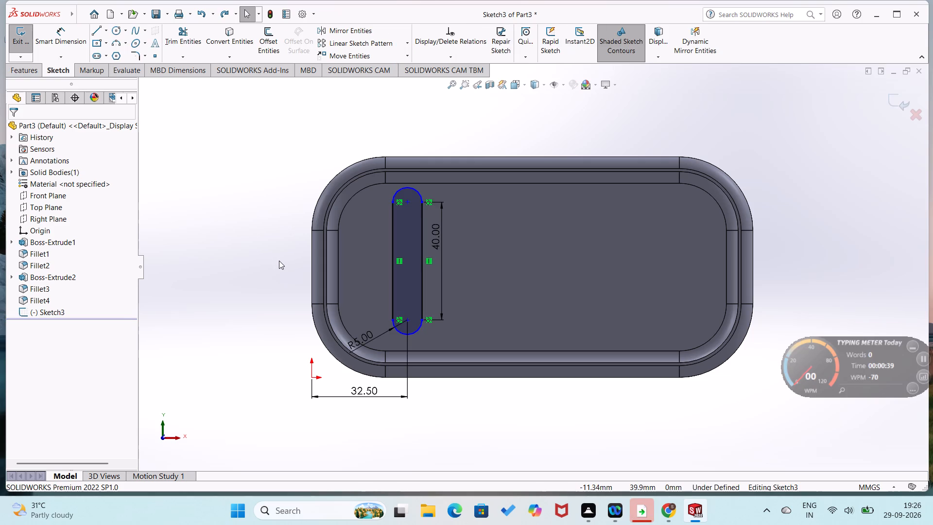
Add a Horizontal relation between the midpoint of the rim's left inner edge and the midpoint of the slot's left straight side.
click(326, 267)
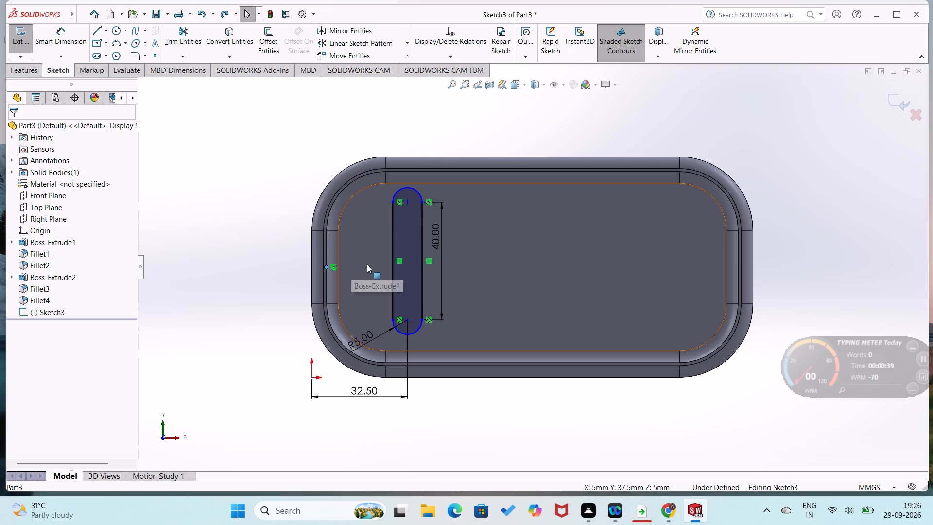
ctrl+click(393, 262)
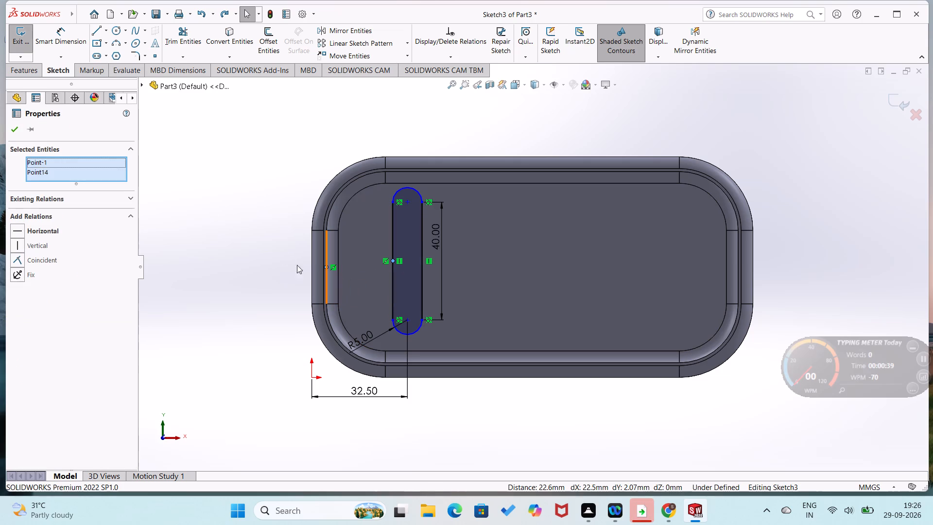
click(23, 231)
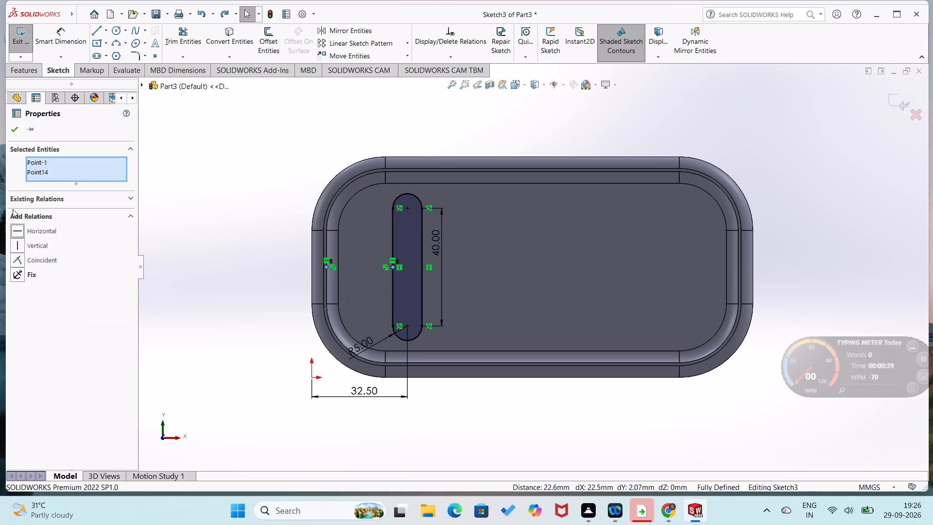
click(13, 136)
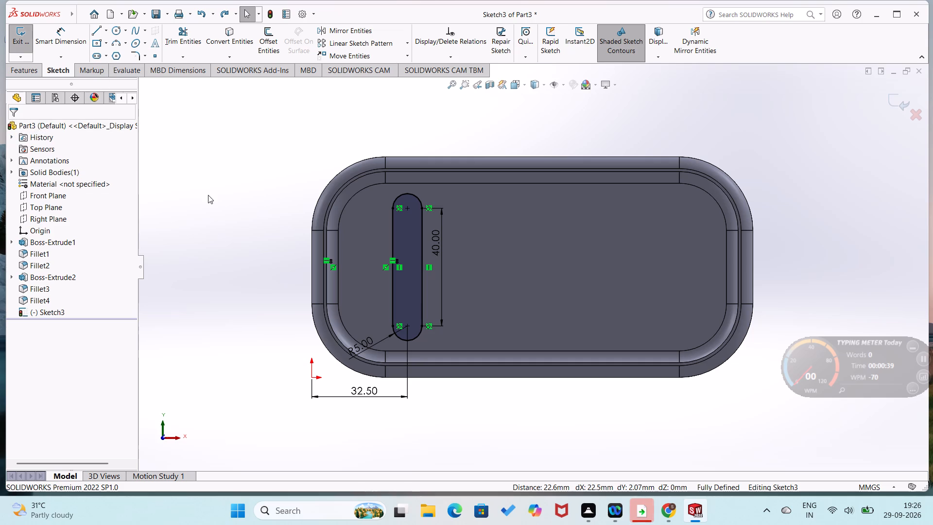
Sketch a thin horizontal corner rectangle about 37 mm long outside the tray, extending leftward from above the origin near the upper-left corner.
right_drag(231, 185, 183, 243)
drag(312, 168, 312, 167)
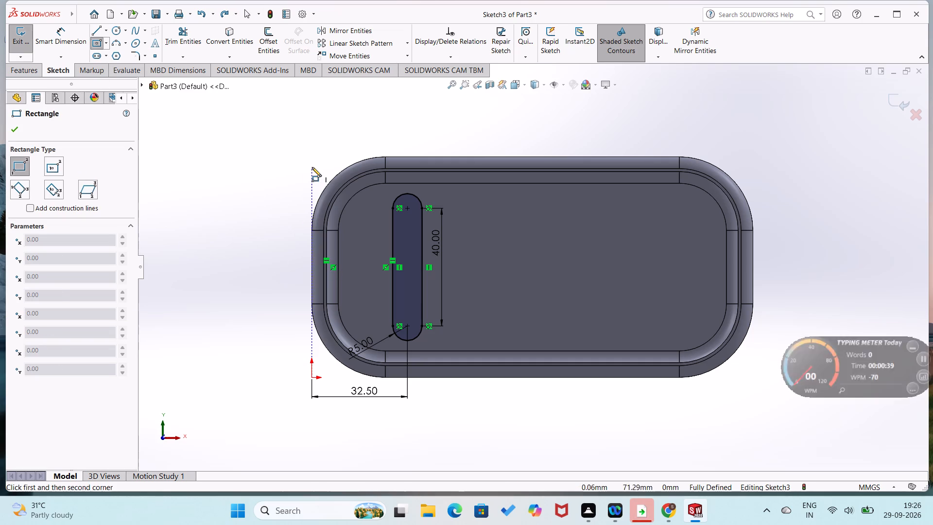
drag(312, 167, 202, 173)
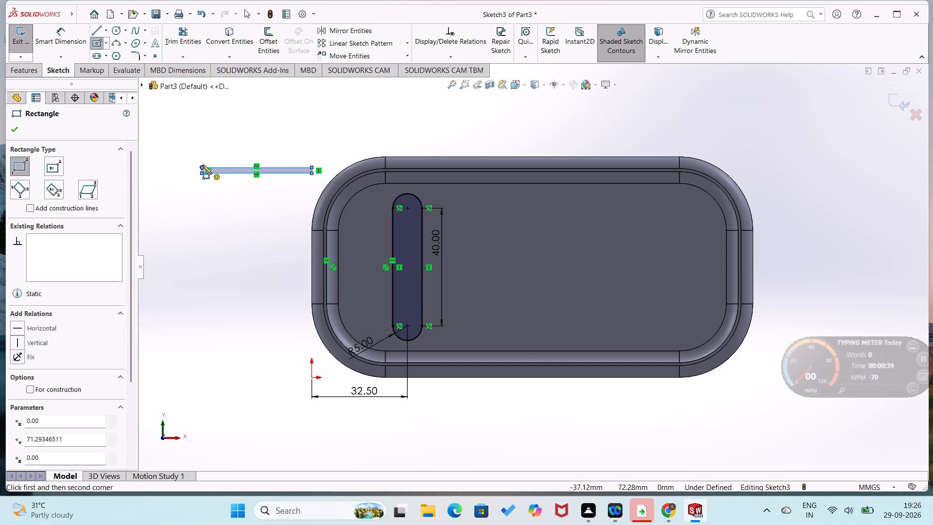
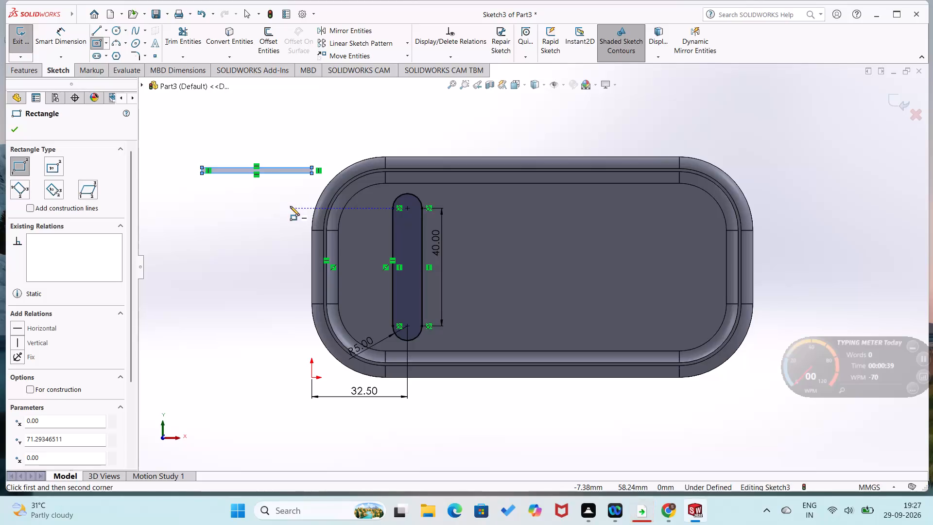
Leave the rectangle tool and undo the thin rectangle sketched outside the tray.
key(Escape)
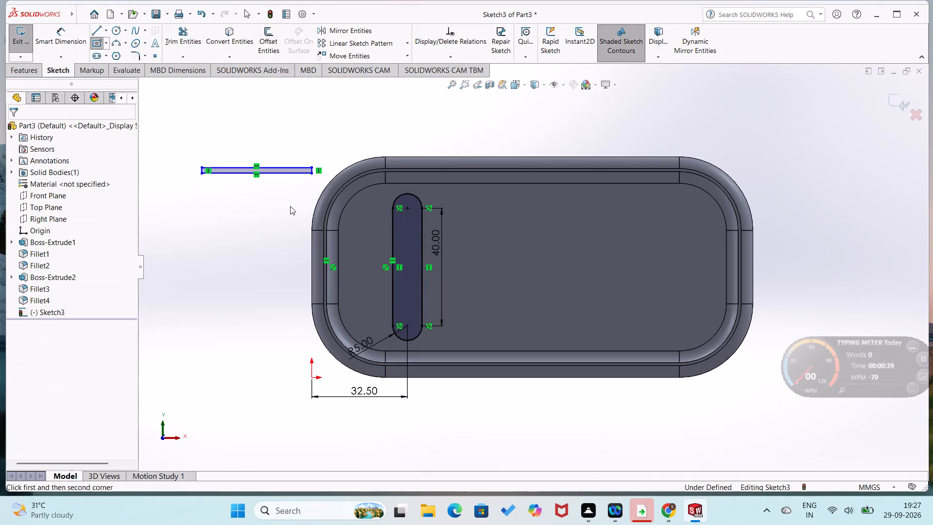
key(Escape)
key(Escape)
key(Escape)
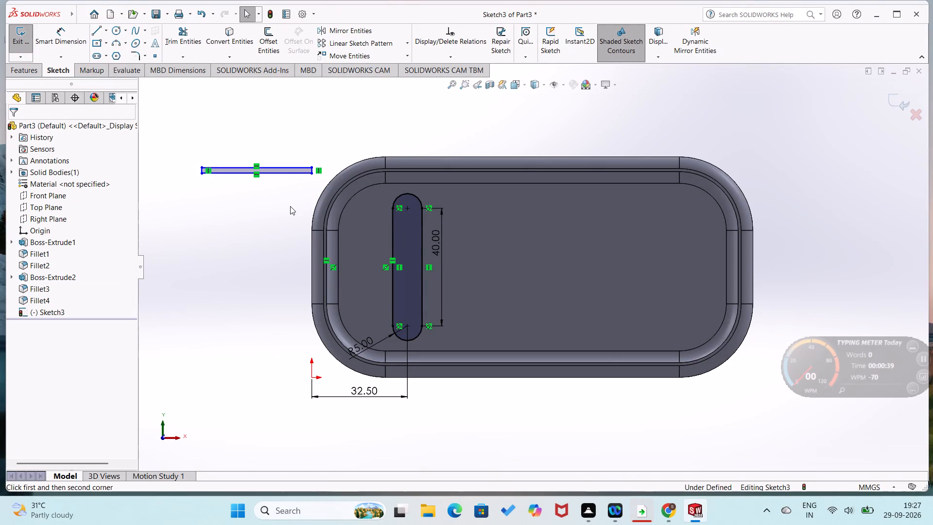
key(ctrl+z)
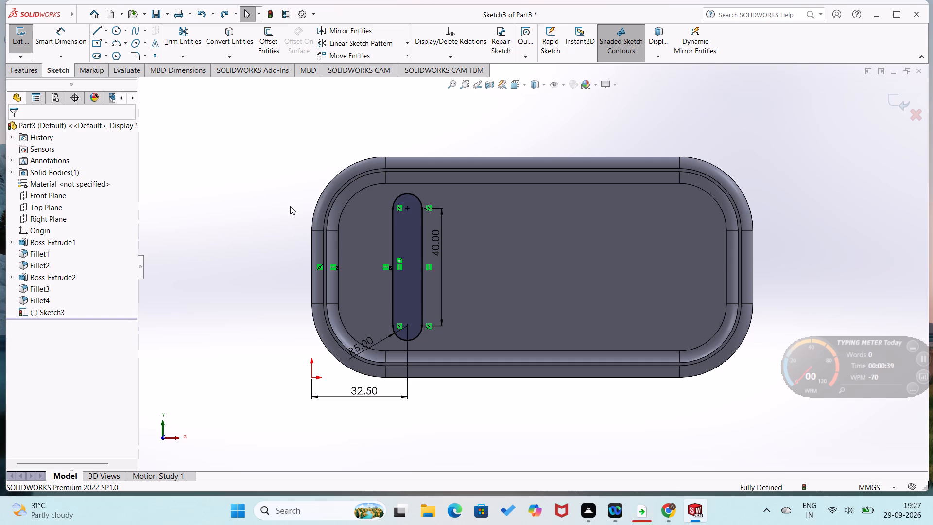
Sketch a second vertical slot outline beside the first, with straight sides about 40 mm long and tangent end arcs of about 5 mm radius.
right_drag(293, 199, 245, 240)
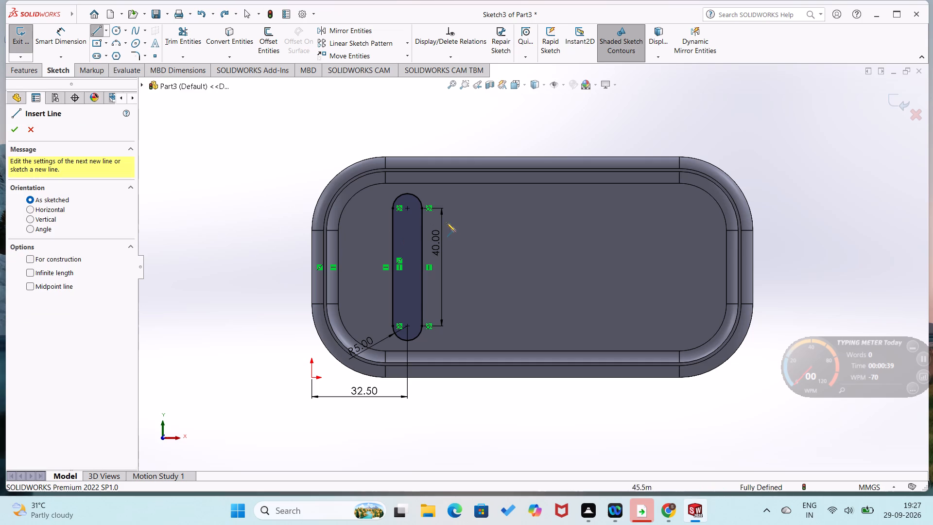
click(474, 207)
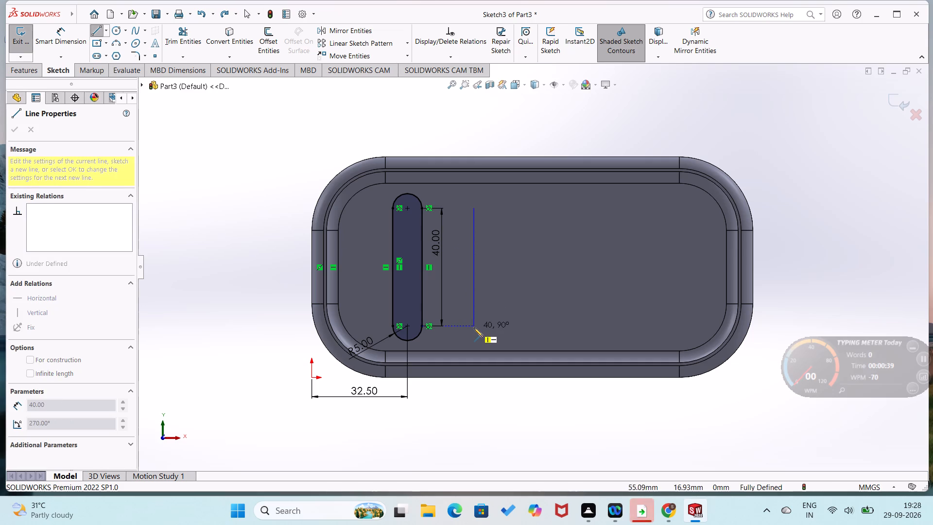
click(474, 328)
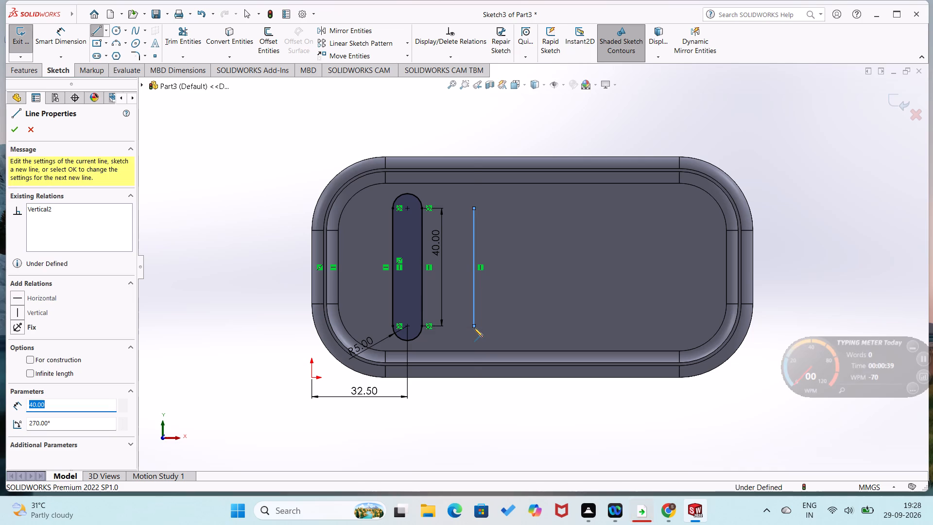
click(503, 324)
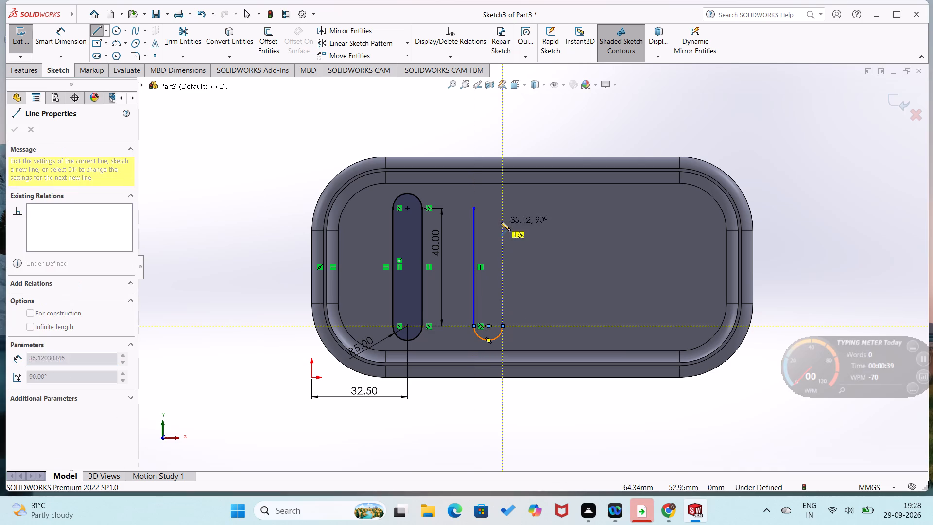
click(502, 206)
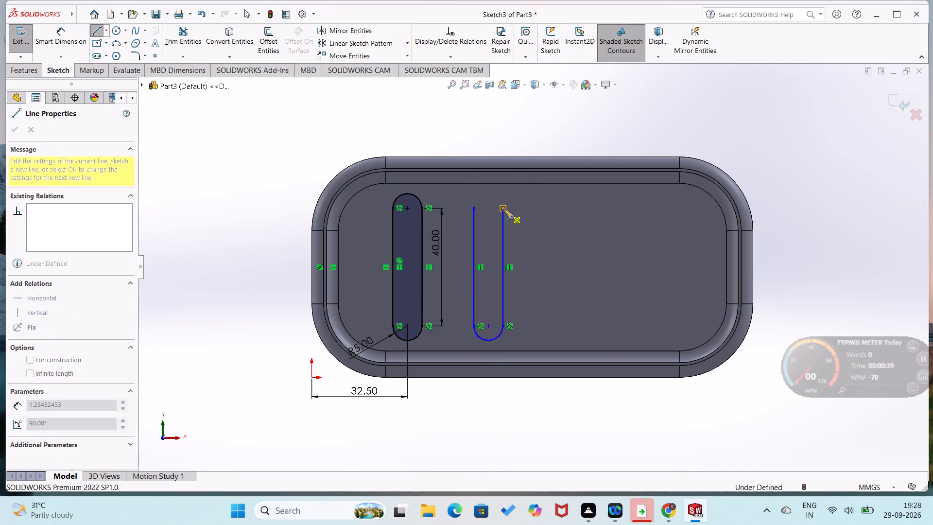
click(474, 207)
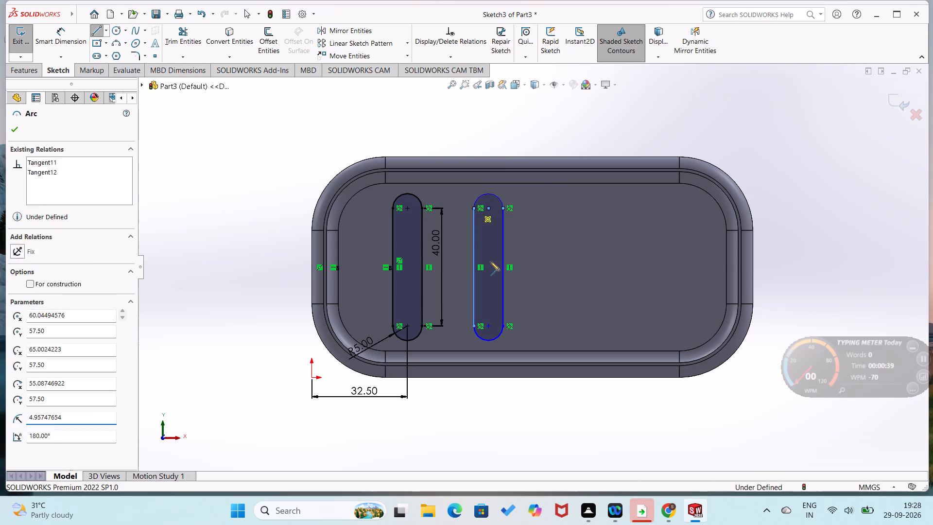
Dimension the distance between the lower arc centres of the first and second slots as 42.5 mm.
right_drag(490, 262, 515, 177)
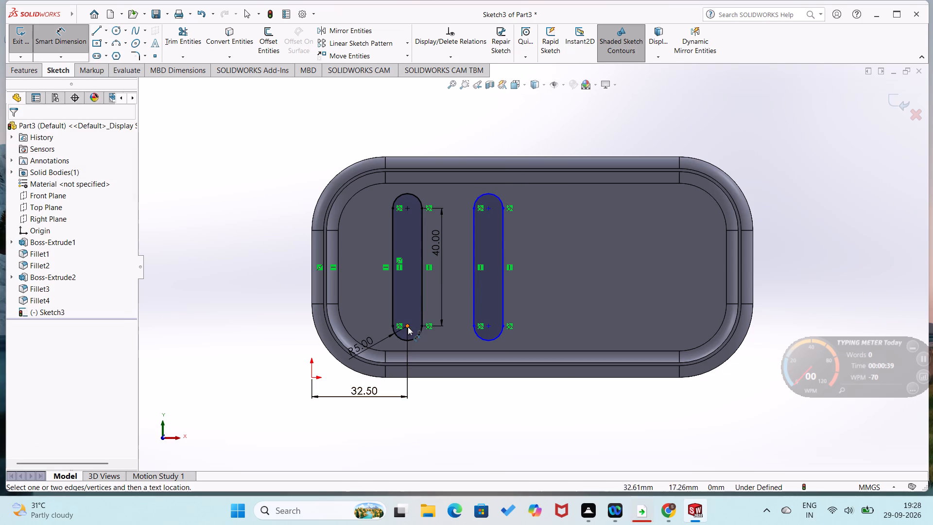
click(408, 327)
click(490, 325)
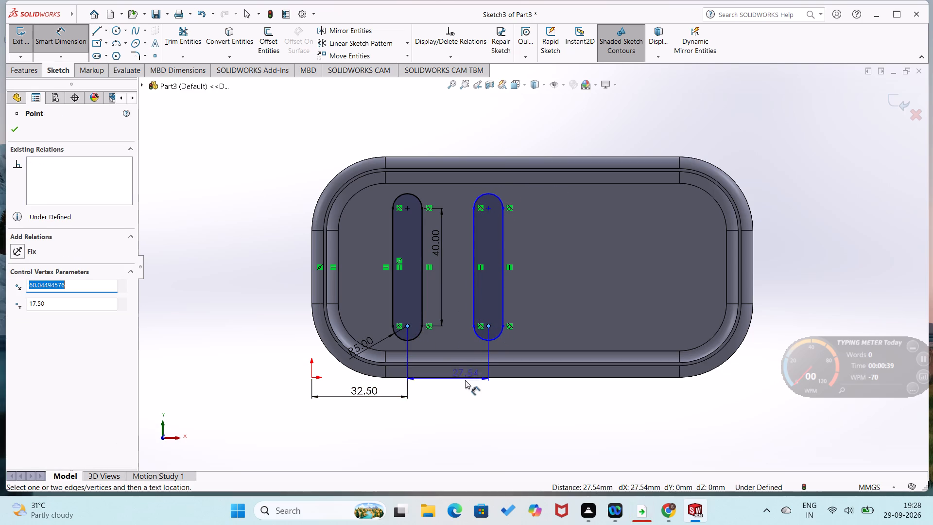
click(464, 400)
text(42.5)
key(Return)
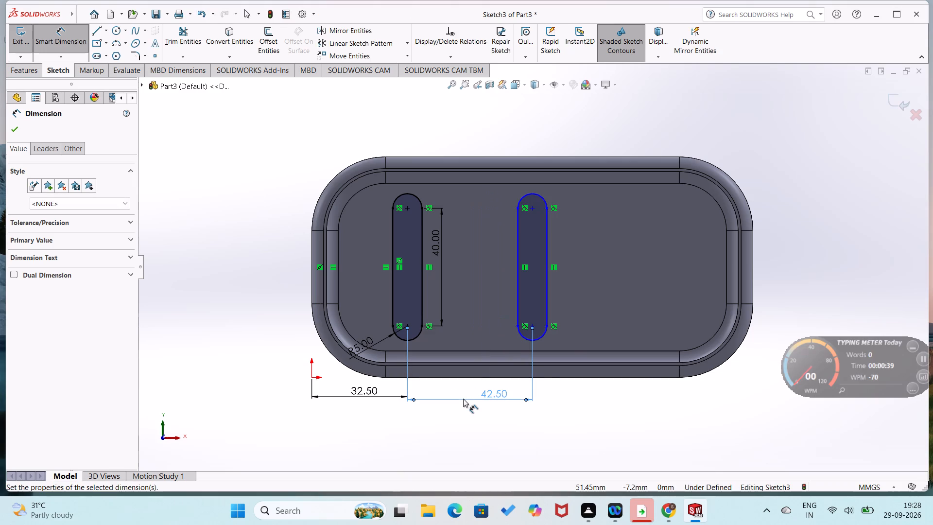
click(518, 432)
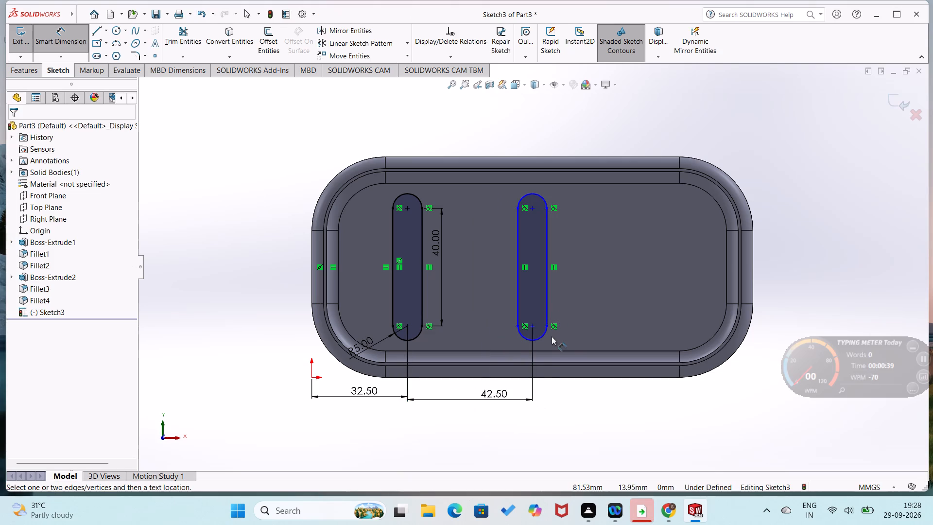
Dimension the radius of the second slot's lower end arc as 5 mm.
click(547, 334)
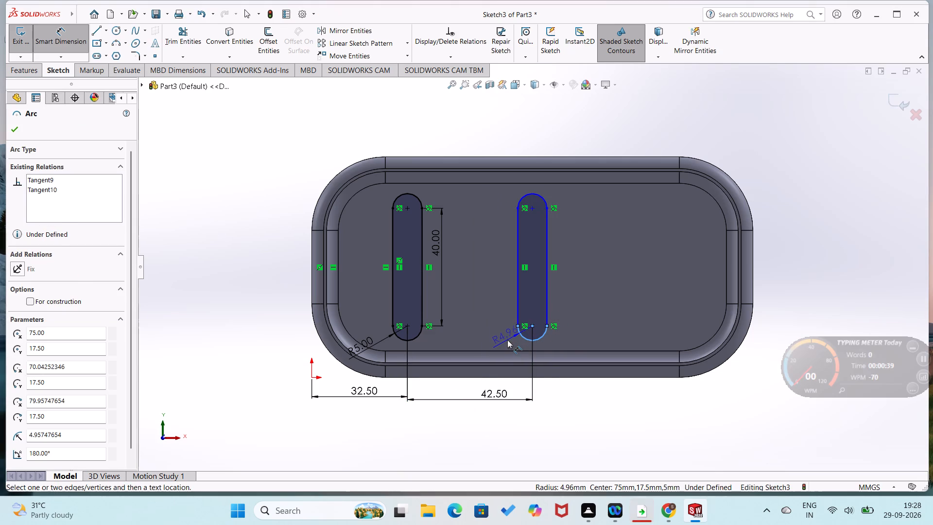
click(507, 340)
key(5)
key(Return)
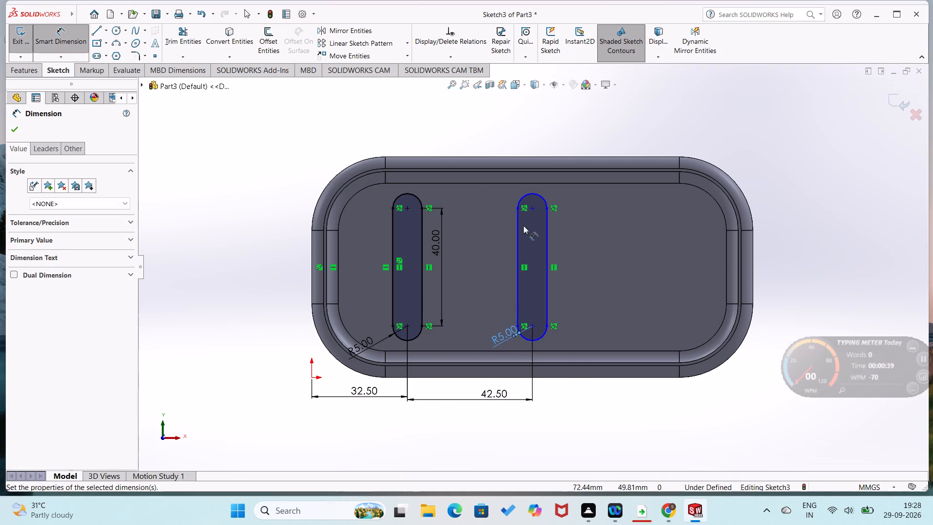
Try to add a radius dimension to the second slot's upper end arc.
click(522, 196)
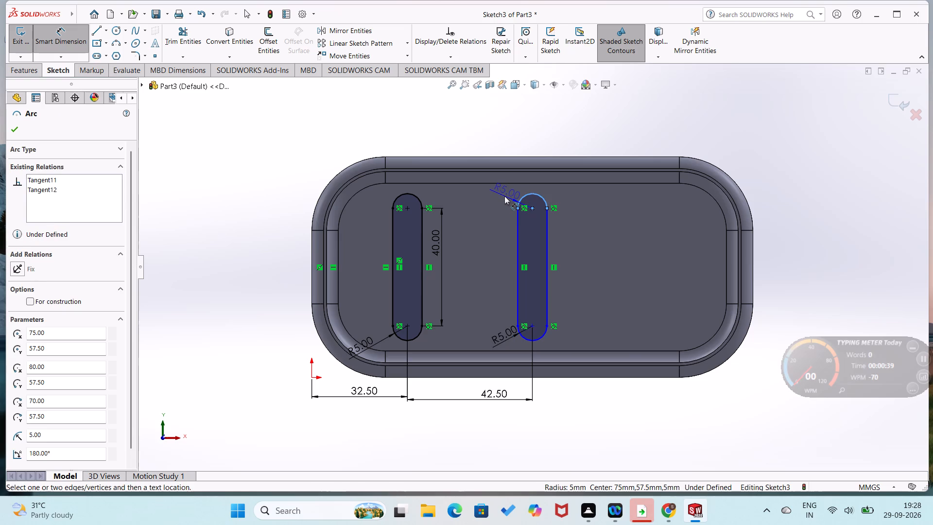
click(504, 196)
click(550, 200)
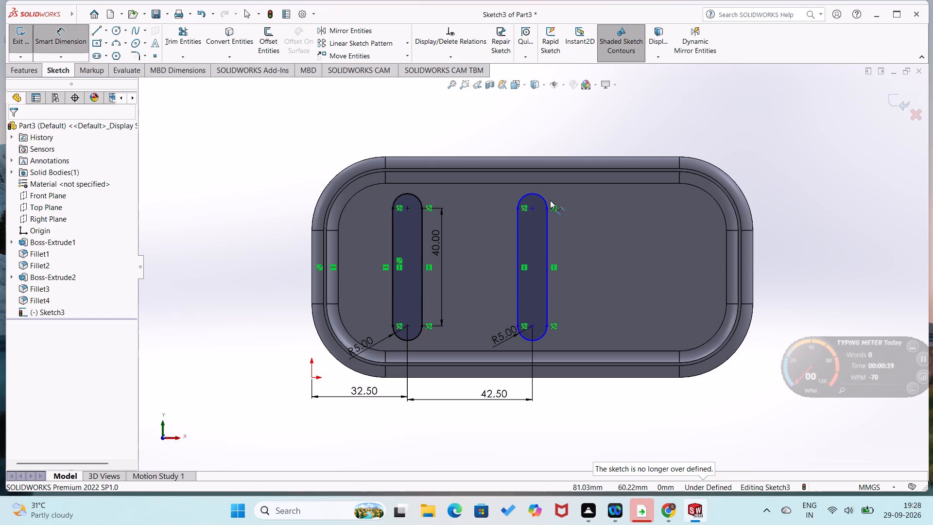
Dimension the second slot's right straight side as 40 mm and leave the dimension tool.
click(548, 259)
click(559, 259)
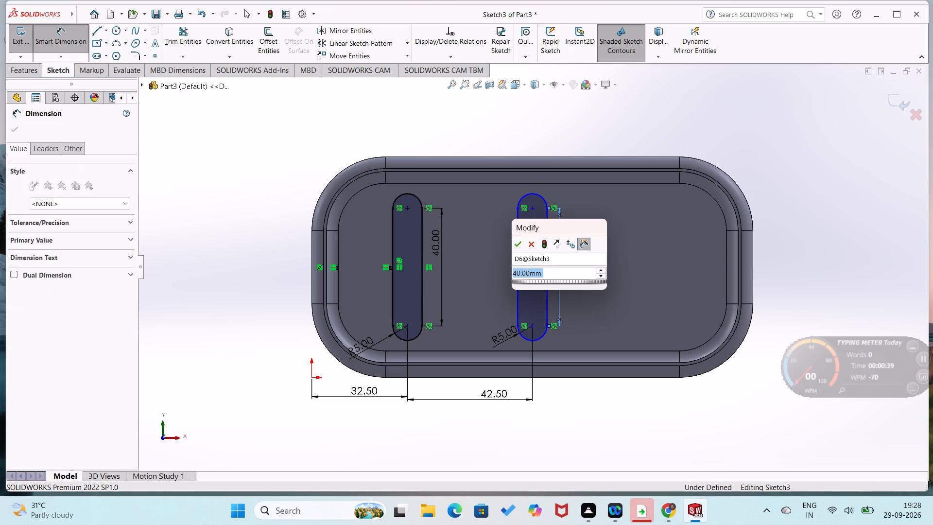
click(517, 246)
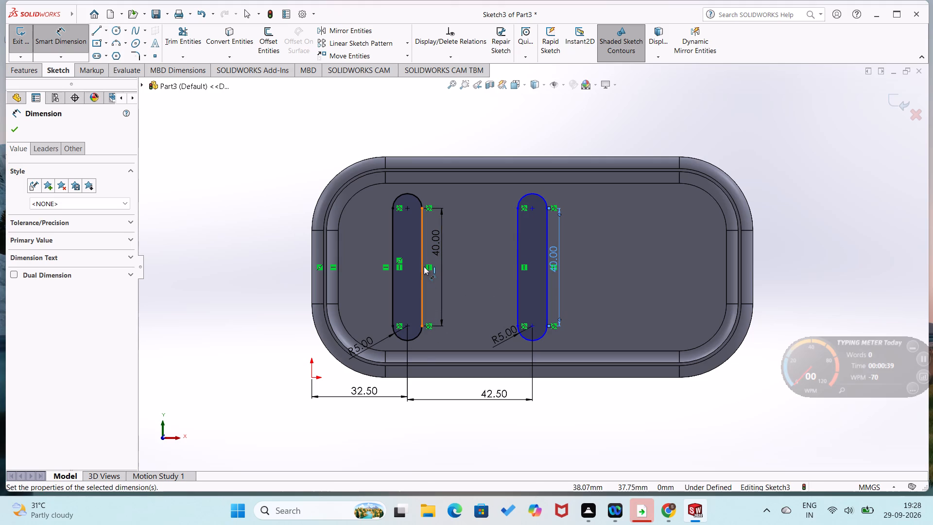
key(Escape)
key(Escape)
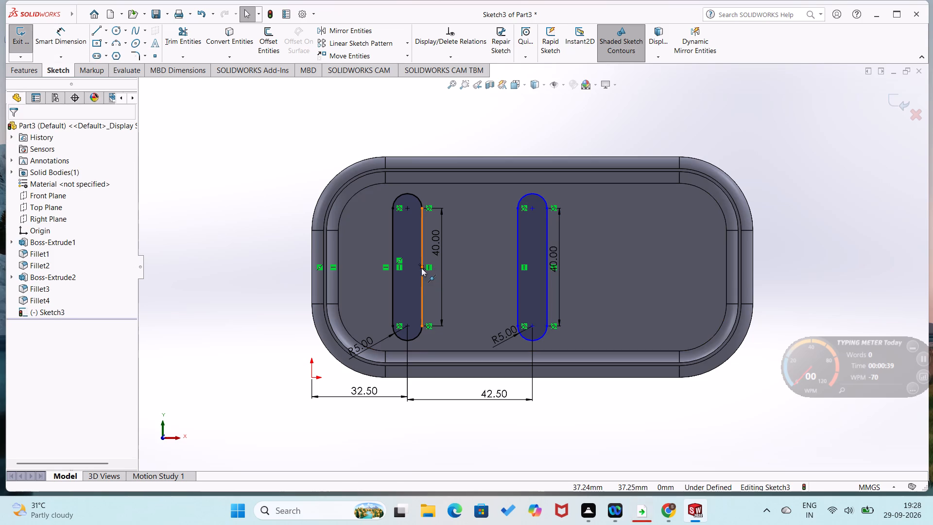
Add a Horizontal relation between the midpoints of the first slot's right straight side and the second slot's left straight side.
drag(421, 268, 426, 268)
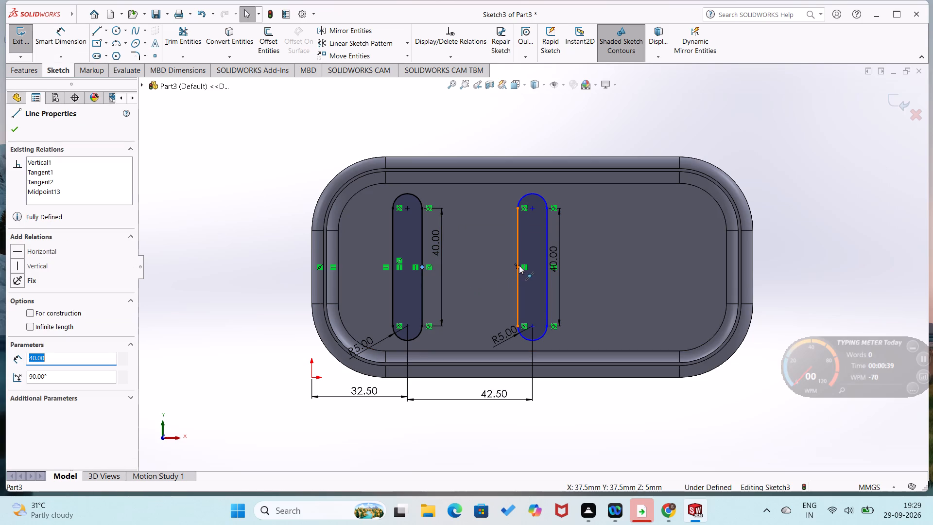
ctrl+click(519, 265)
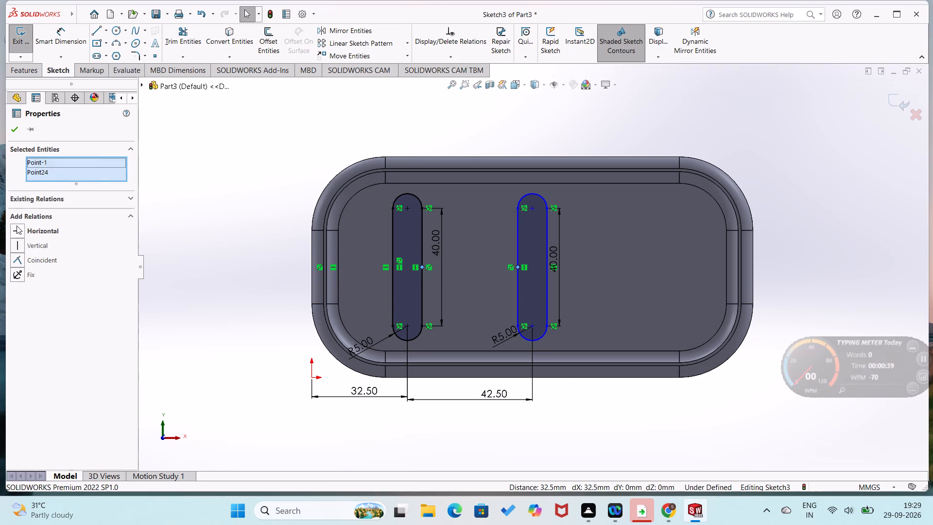
click(20, 232)
click(16, 133)
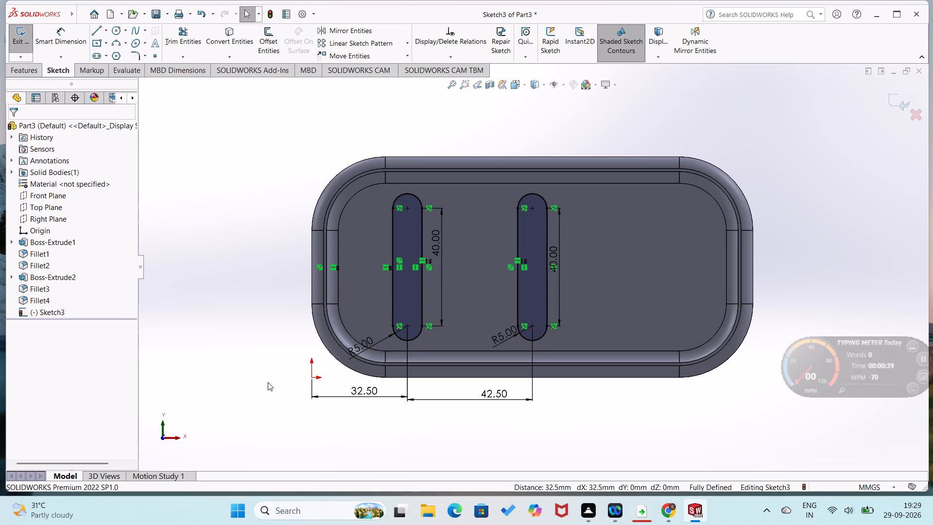
Sketch a third vertical slot outline near the tray's right end, with 40 mm straight sides and tangent end arcs of about 5.3 mm radius.
right_drag(675, 385, 612, 434)
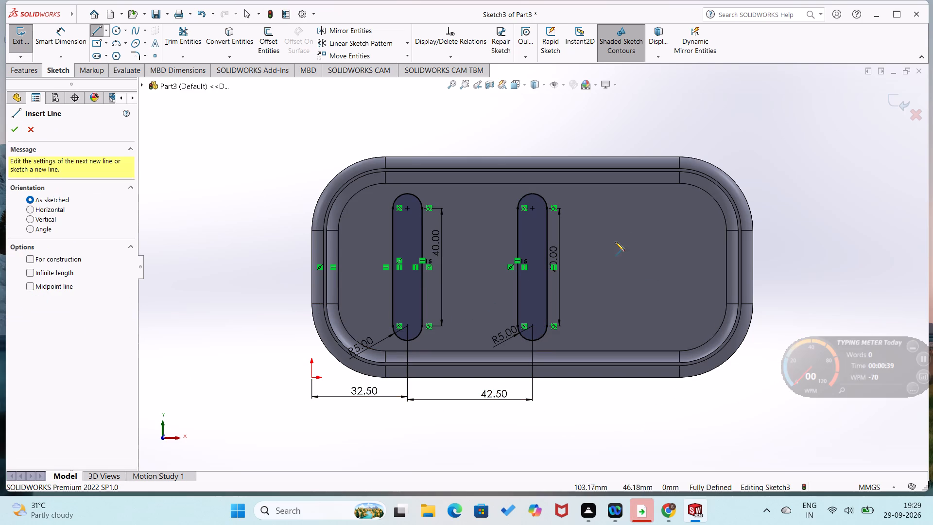
click(631, 209)
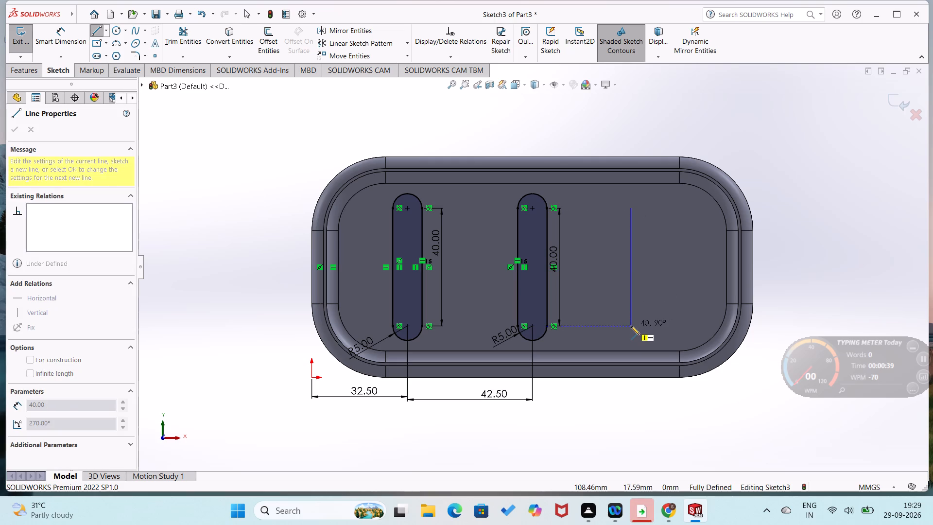
click(631, 326)
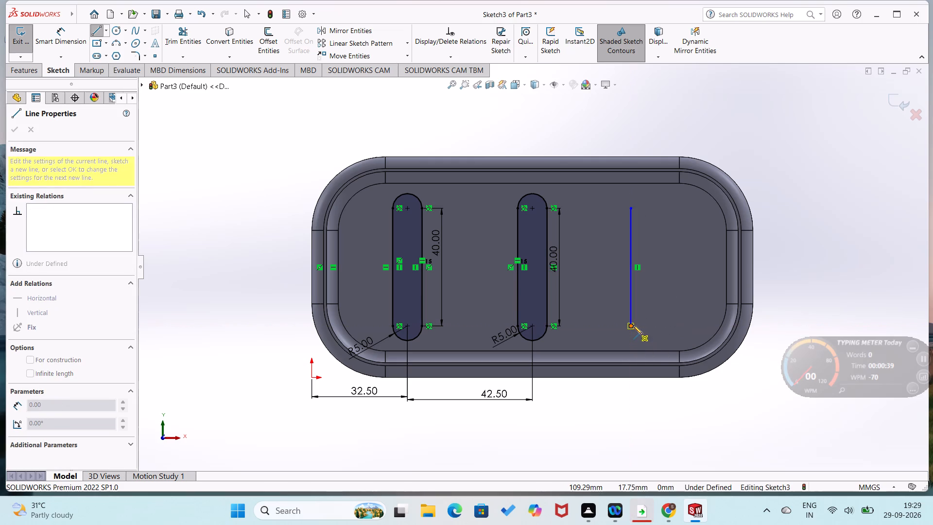
click(662, 323)
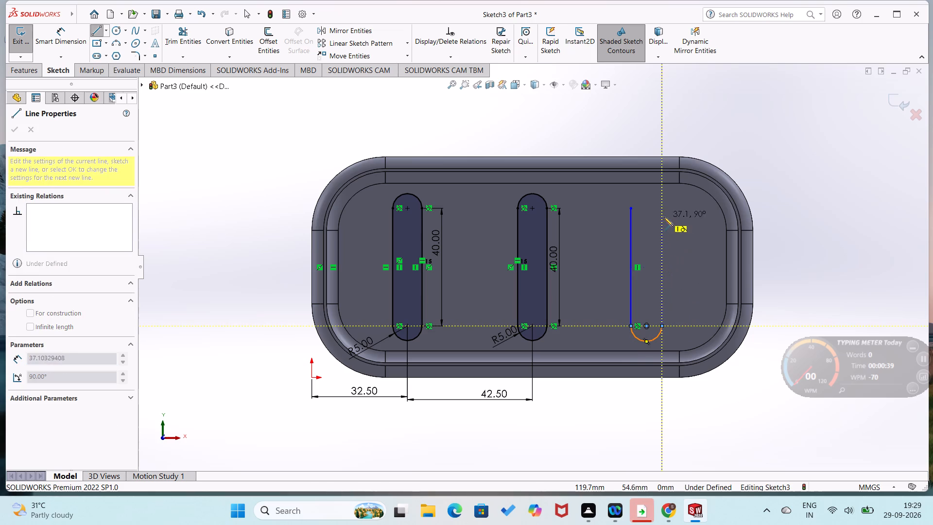
click(660, 208)
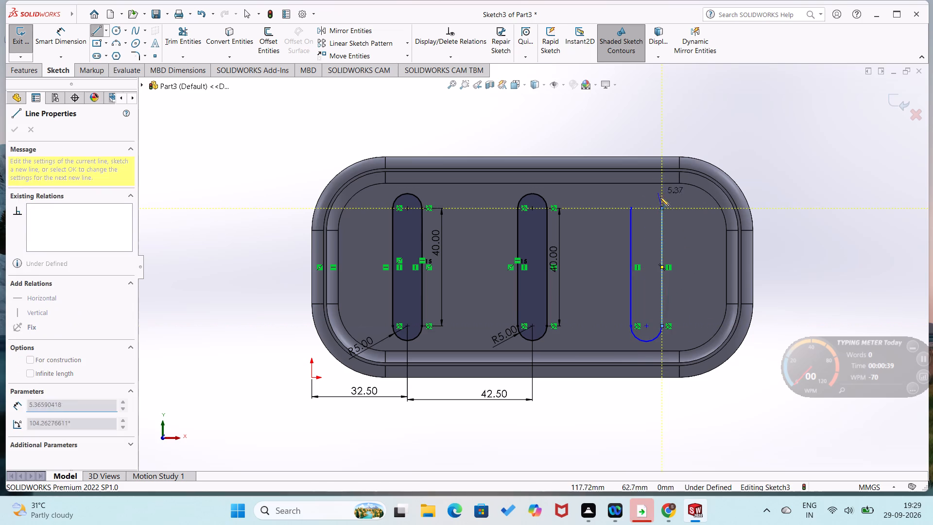
click(630, 207)
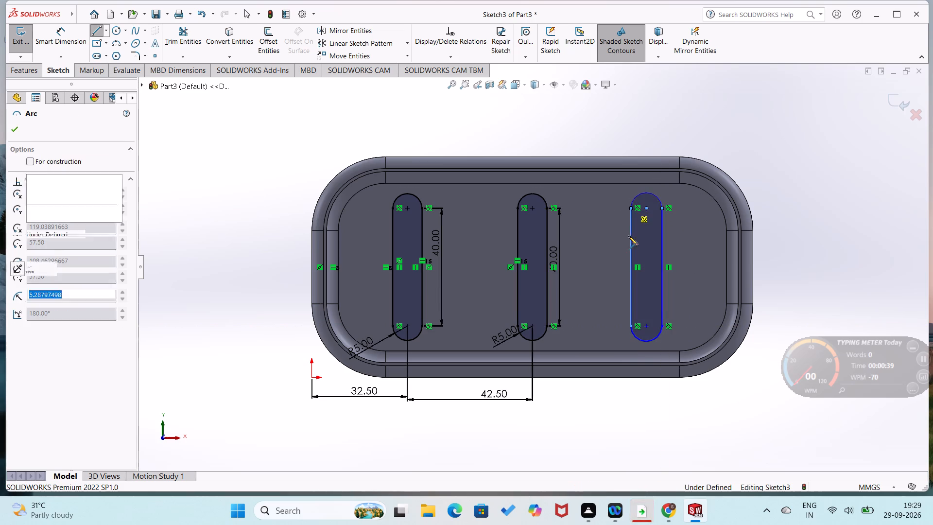
Dimension the distance between the lower arc centres of the second and third slots as 42.5 mm.
right_drag(606, 283, 629, 191)
click(533, 324)
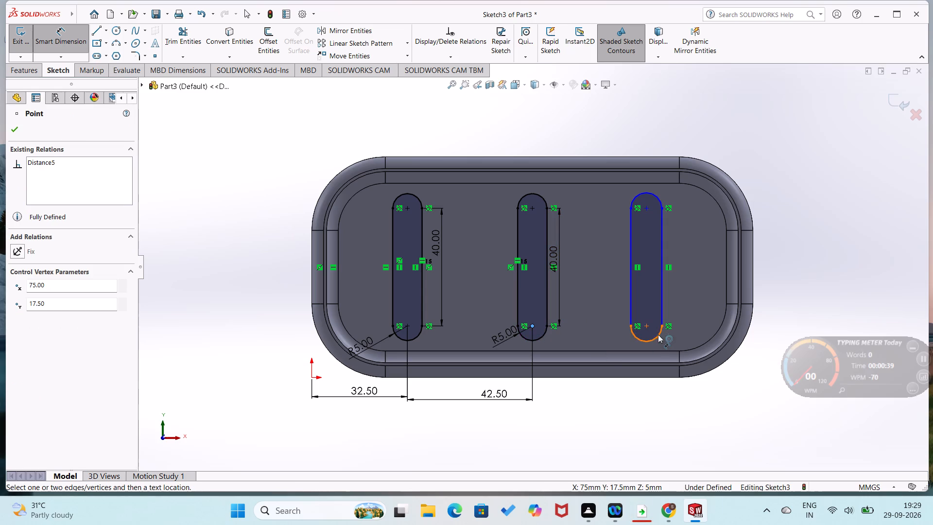
click(646, 325)
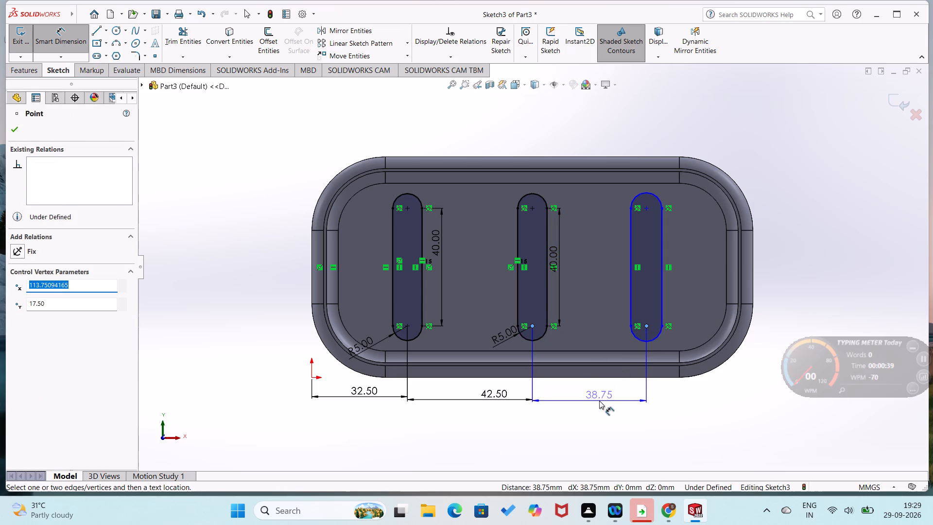
click(598, 402)
text(42.5)
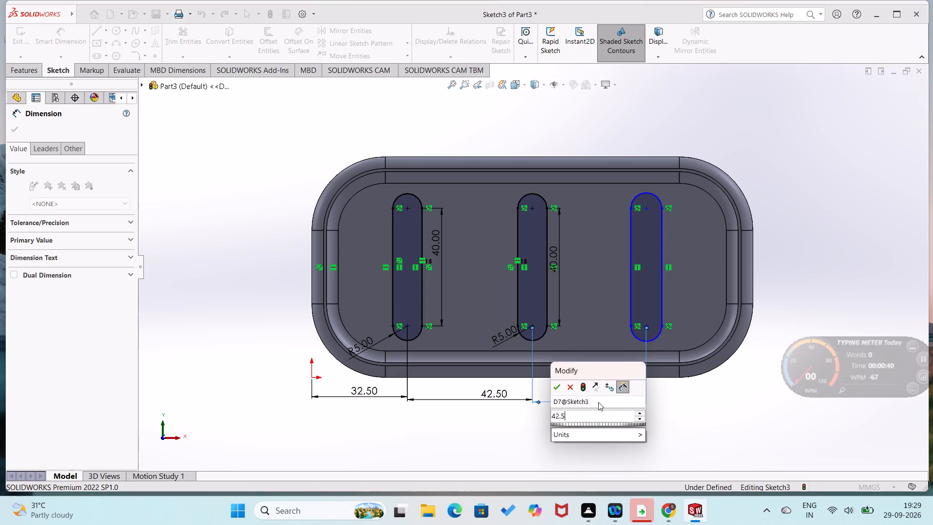
key(Return)
click(646, 435)
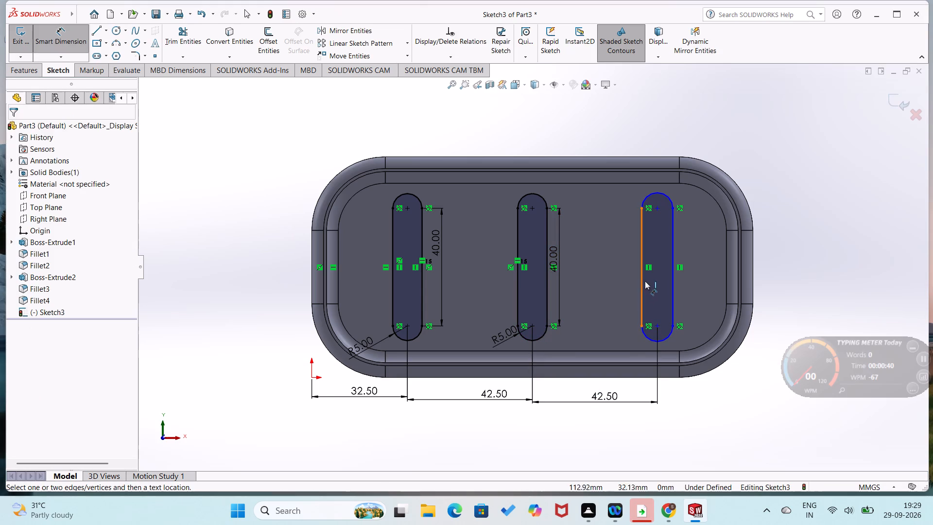
Dimension the radius of the third slot's lower end arc as 5 mm.
click(651, 338)
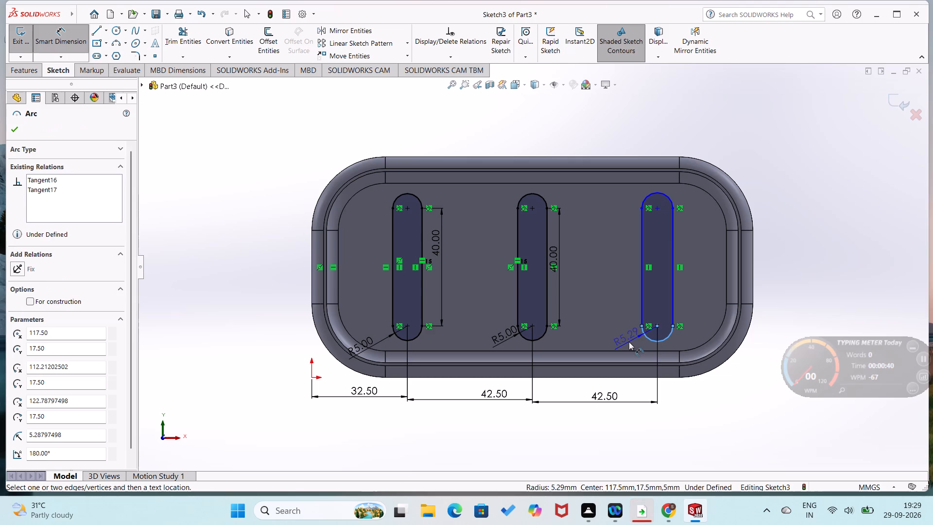
click(629, 342)
key(5)
key(Return)
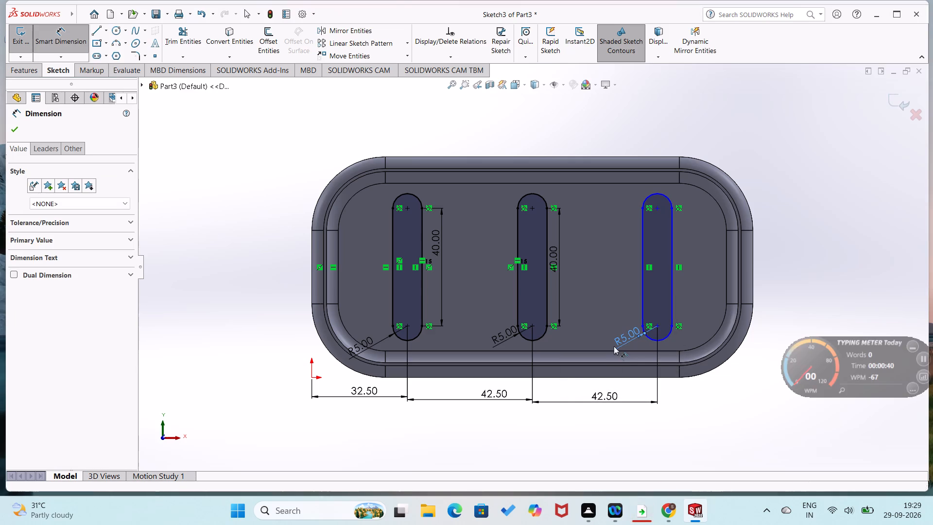
Add a Horizontal relation between the midpoints of the second slot's right straight side and the third slot's left straight side.
click(589, 435)
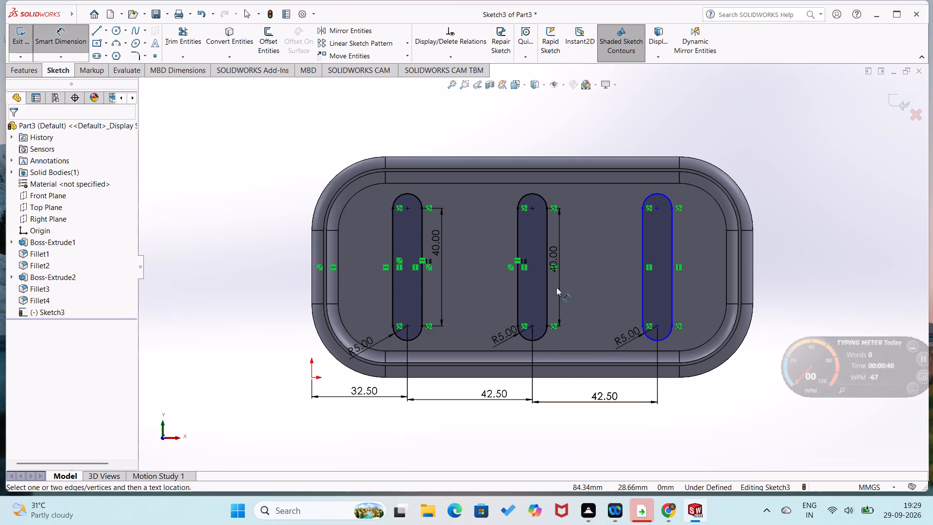
key(Escape)
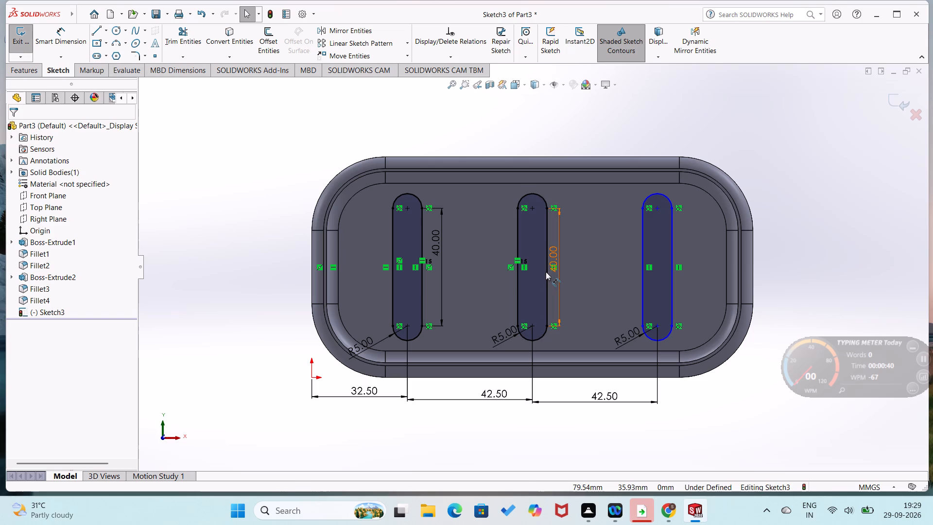
scroll(546, 272, down, 4)
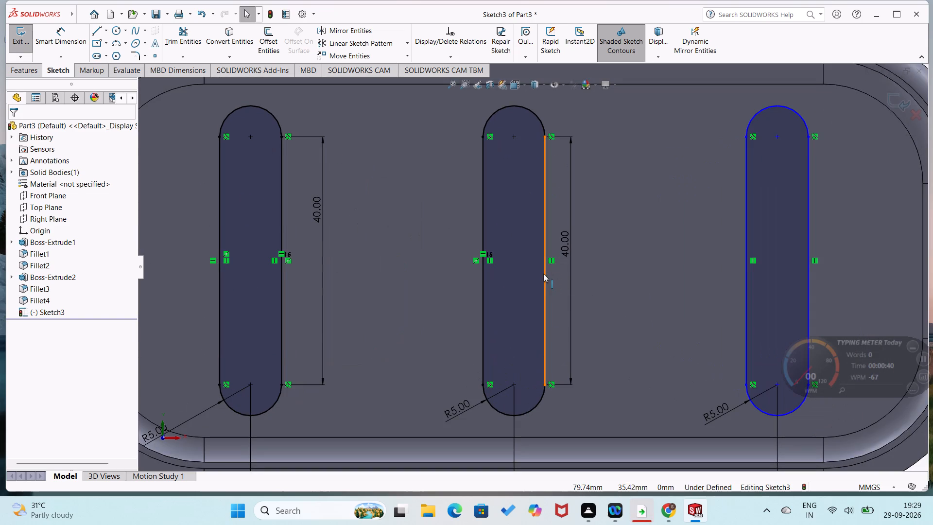
drag(544, 262, 557, 270)
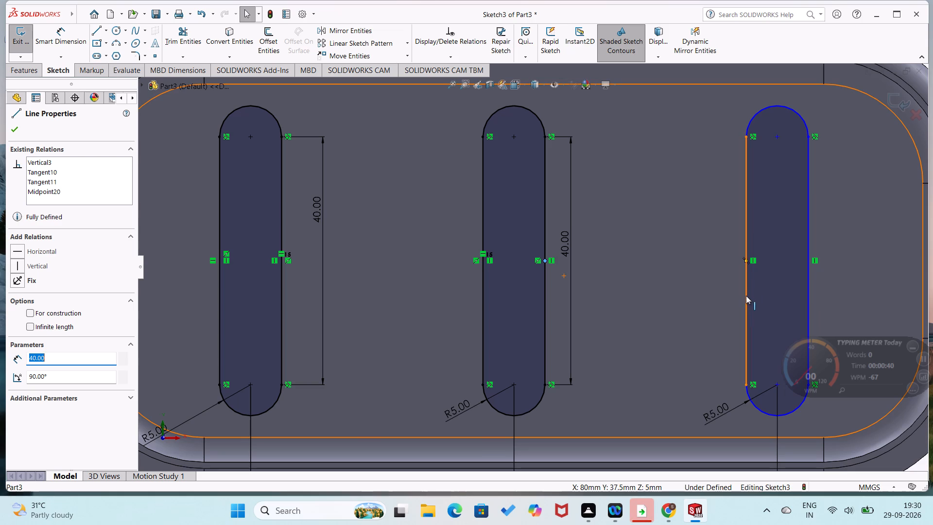
ctrl+click(746, 262)
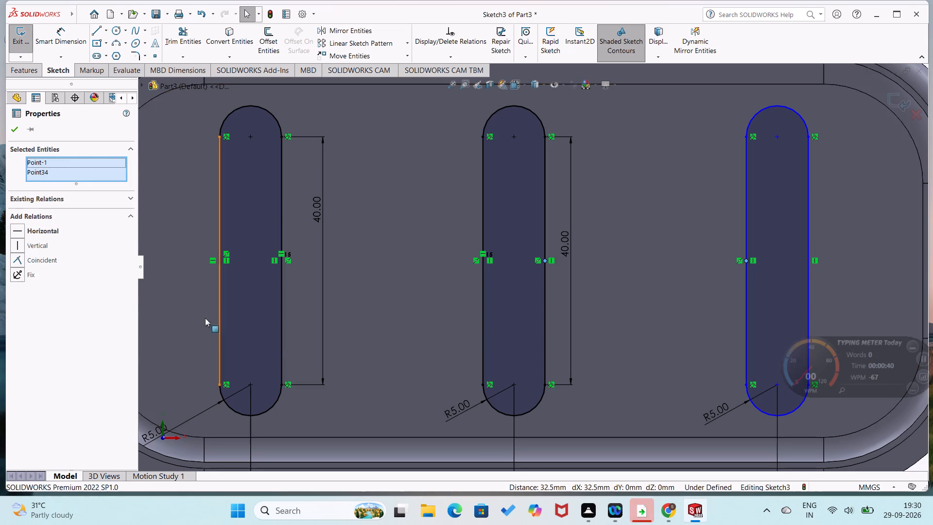
click(16, 232)
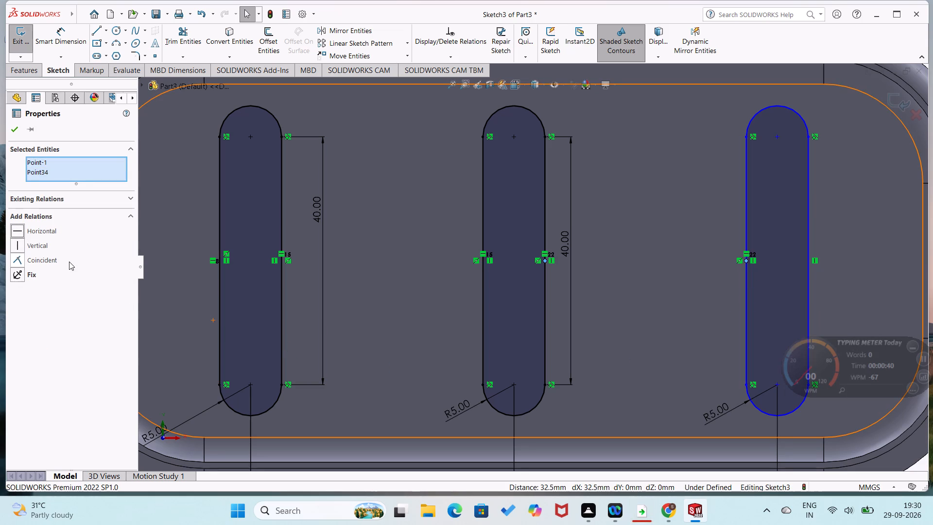
click(16, 132)
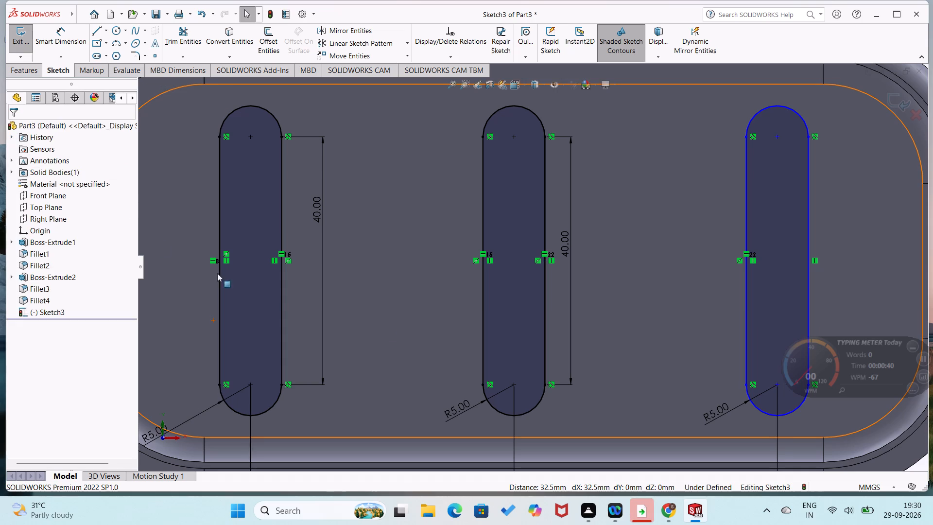
Dimension the length of the third slot's left straight side as 40 mm.
click(745, 303)
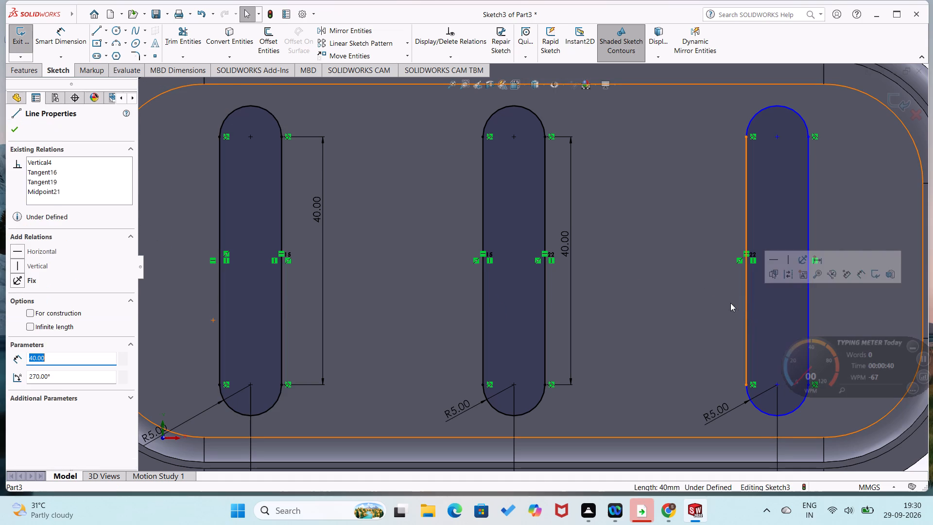
right_drag(690, 347, 701, 251)
click(745, 318)
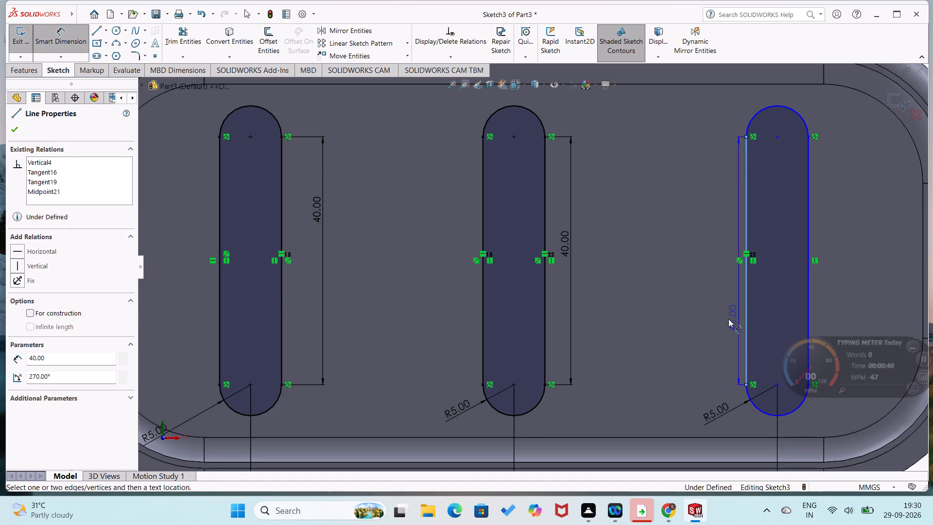
click(726, 320)
click(685, 309)
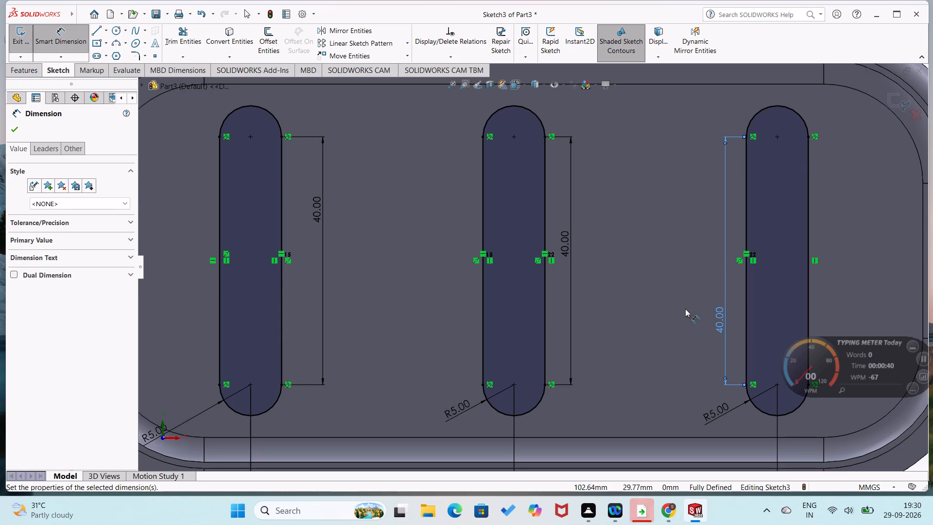
scroll(685, 309, up, 4)
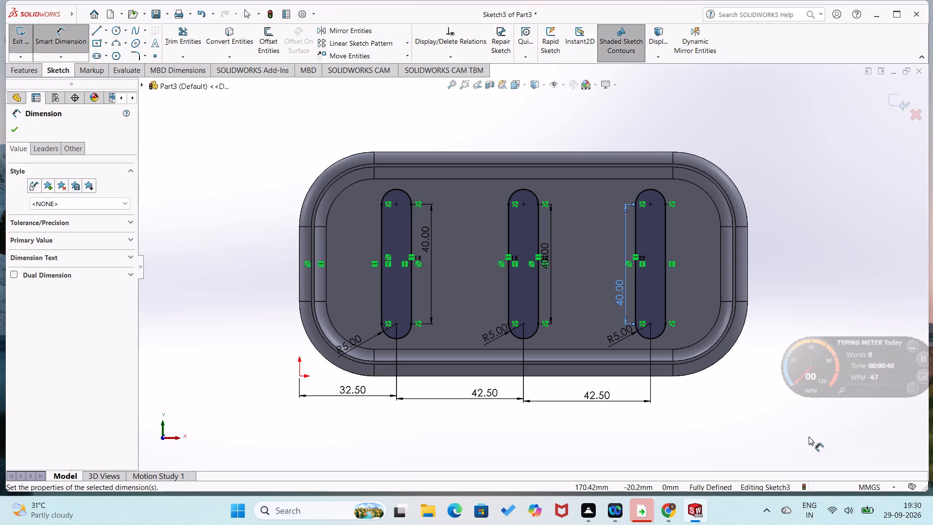
click(810, 441)
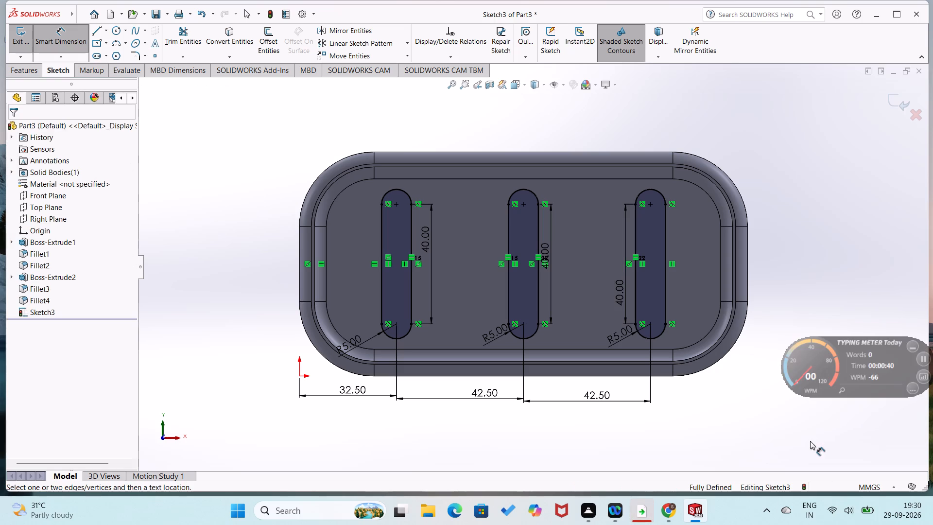
Cut the three slots through the tray floor with a 25 mm Blind Extruded Cut and inspect the result in isometric view.
click(20, 67)
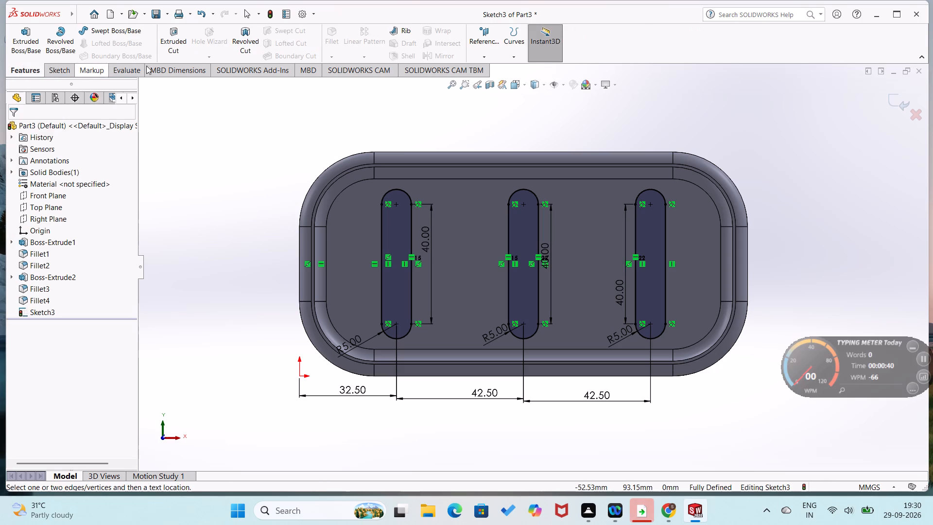
click(172, 51)
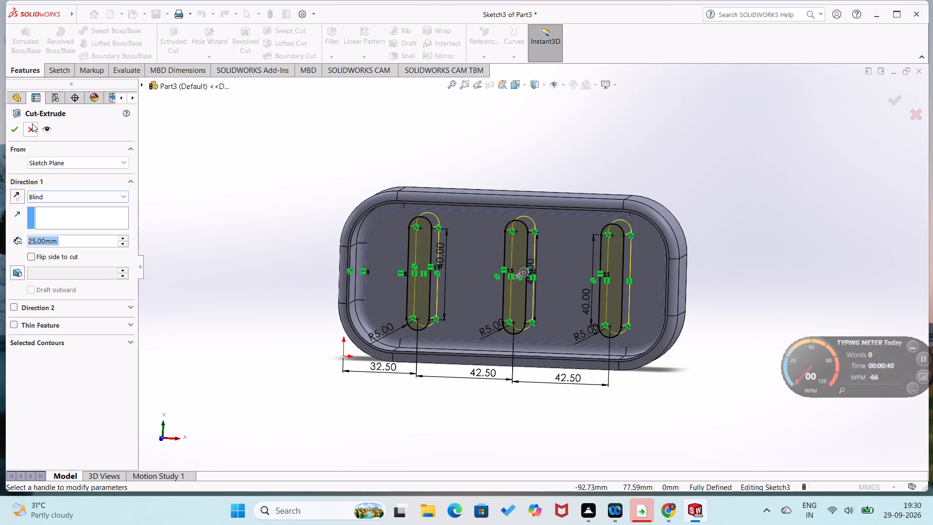
click(18, 133)
click(195, 249)
middle_drag(196, 249, 214, 177)
key(ctrl+7)
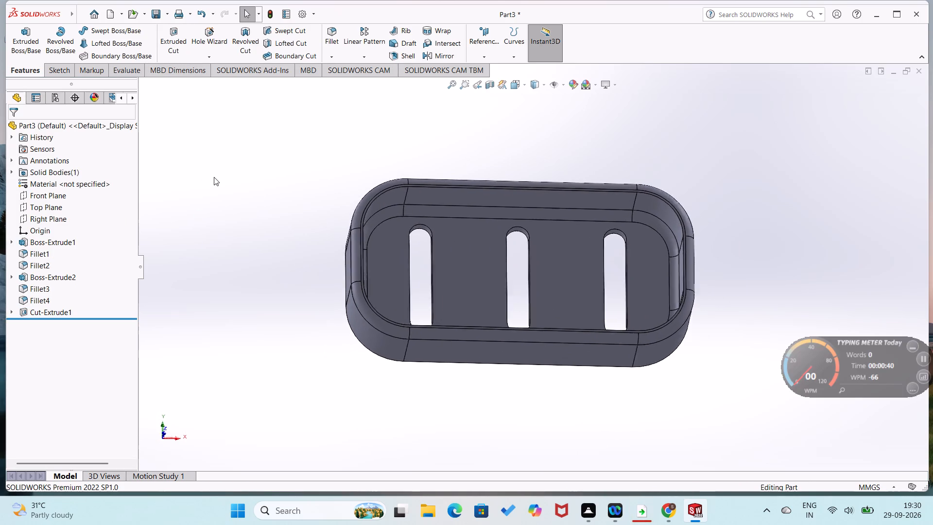
click(232, 314)
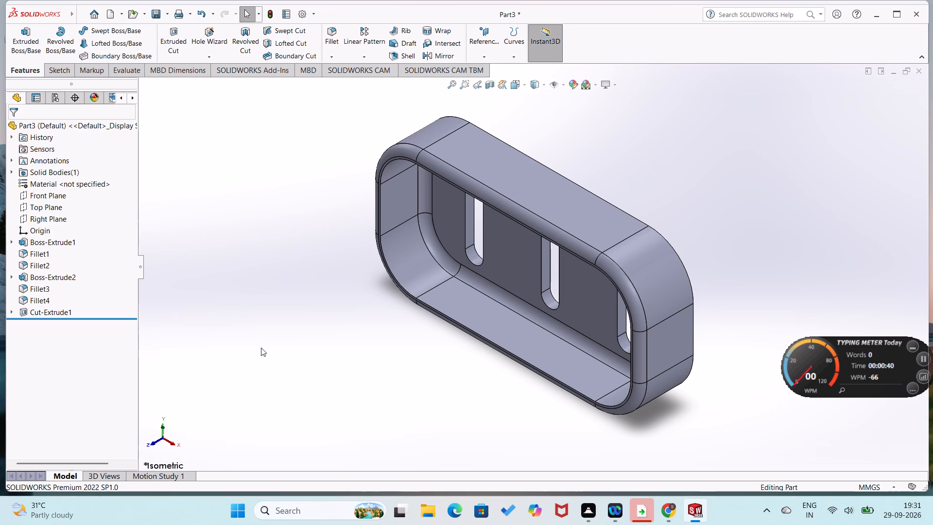
middle_drag(263, 359, 327, 301)
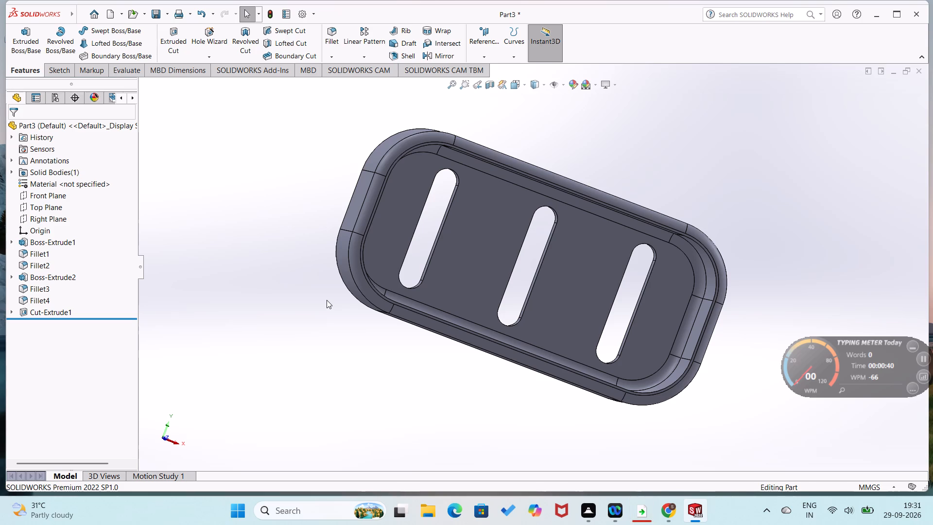
Close the tray part without saving its changes.
click(916, 71)
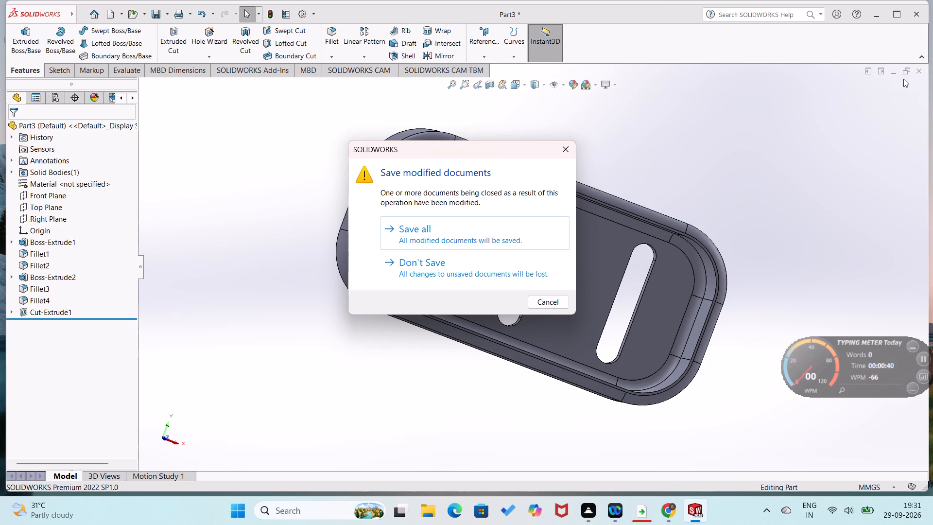
click(553, 270)
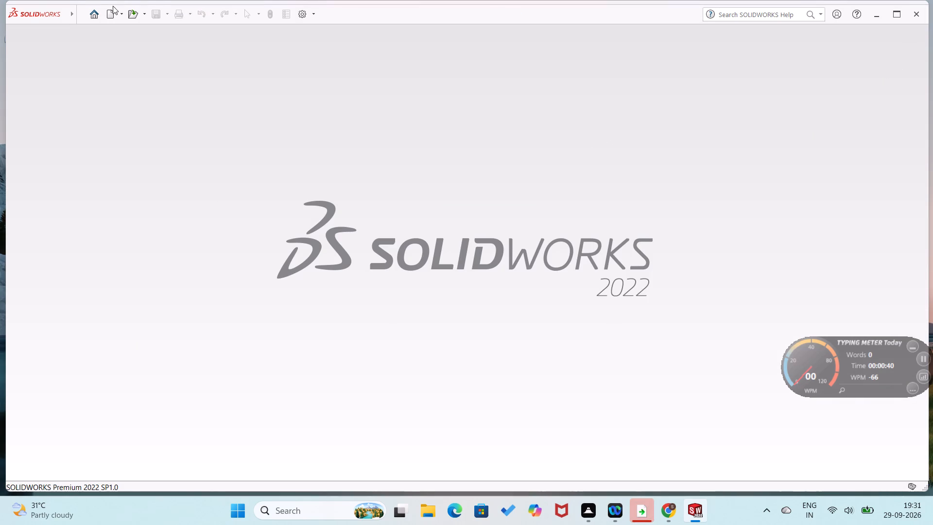
Create a new part document.
click(96, 12)
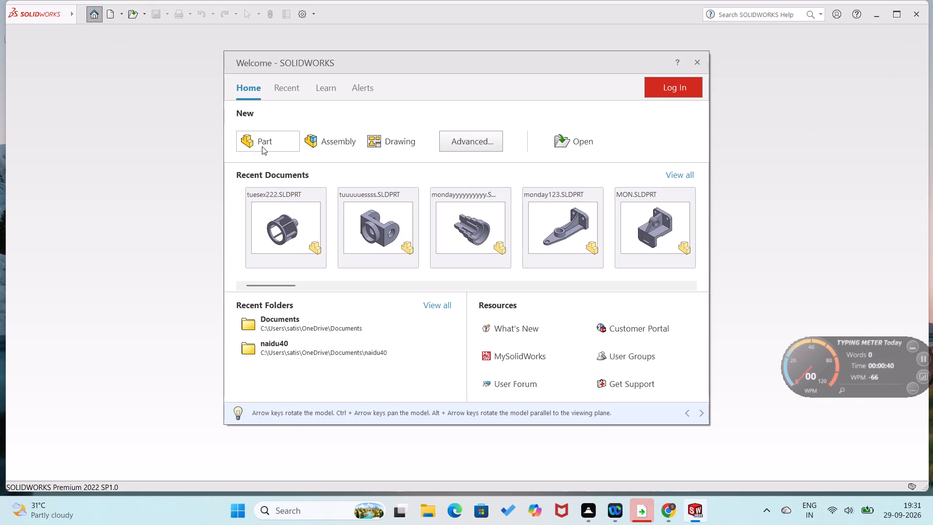
click(262, 146)
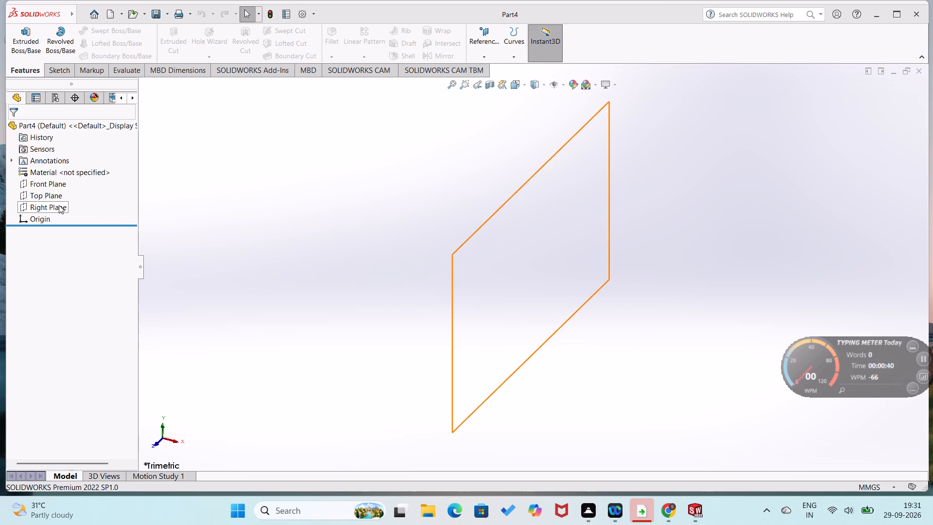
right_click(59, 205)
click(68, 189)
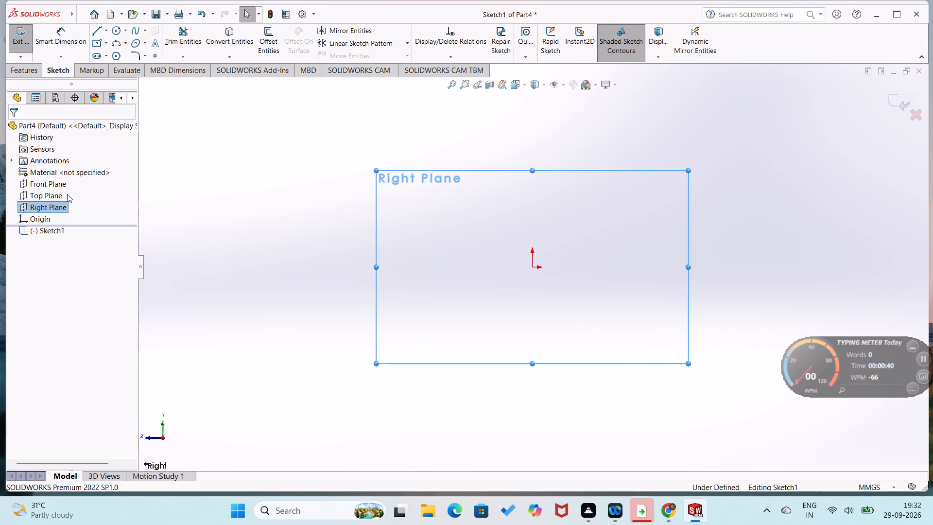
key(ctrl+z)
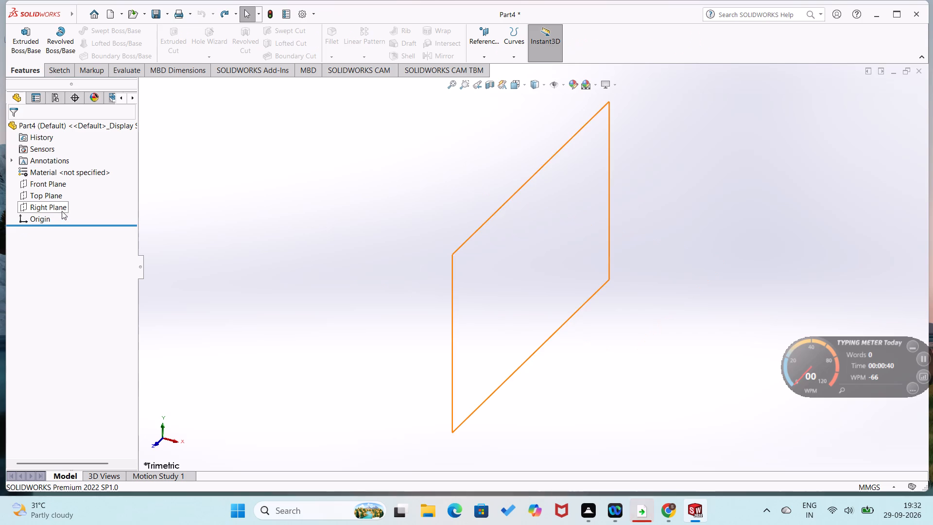
Create a reference plane parallel to the Right Plane at a 150 mm offset with the offset direction flipped.
click(62, 211)
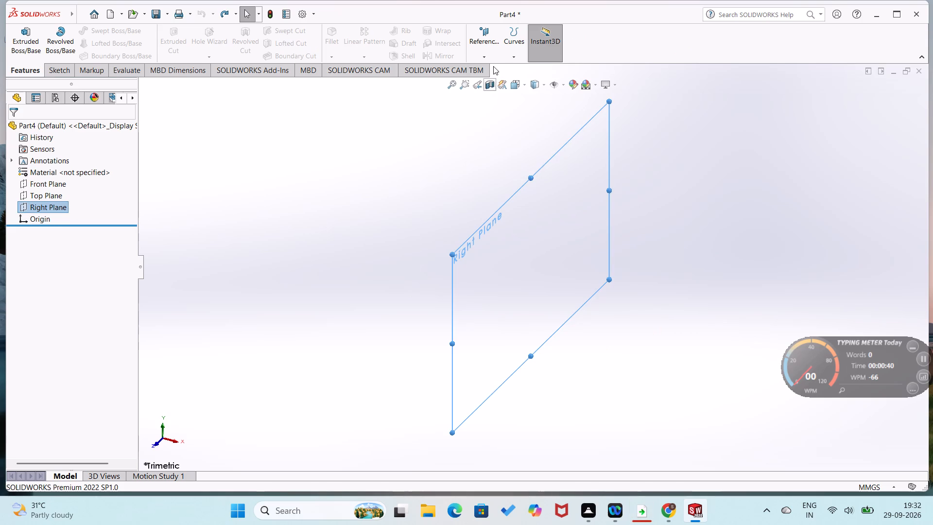
click(484, 58)
click(490, 67)
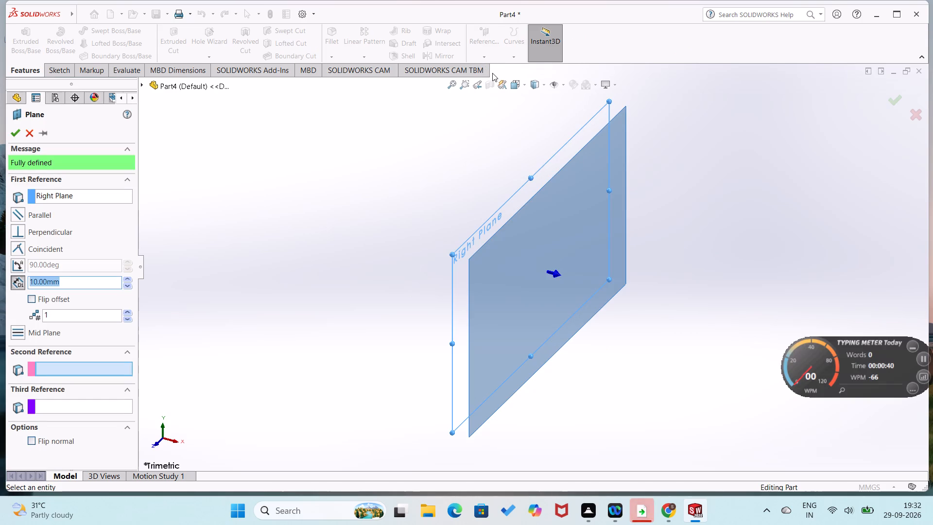
text(150)
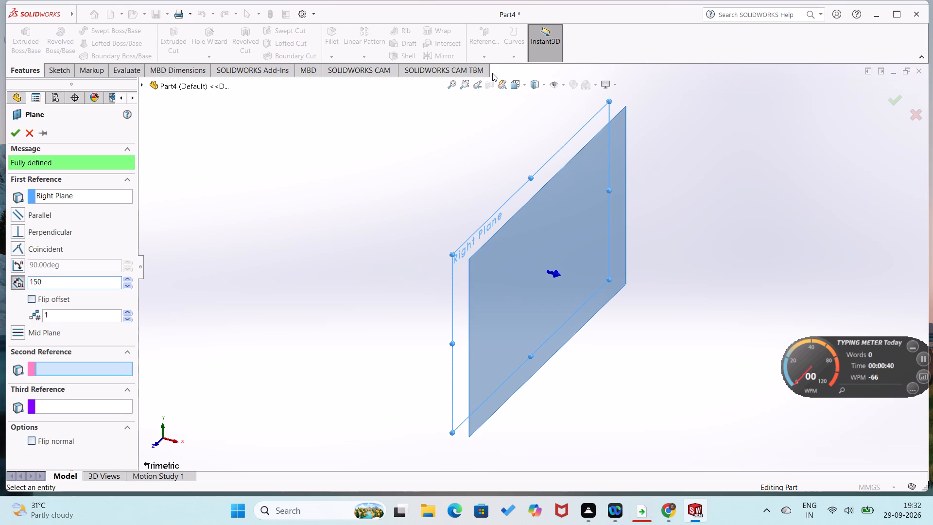
key(Return)
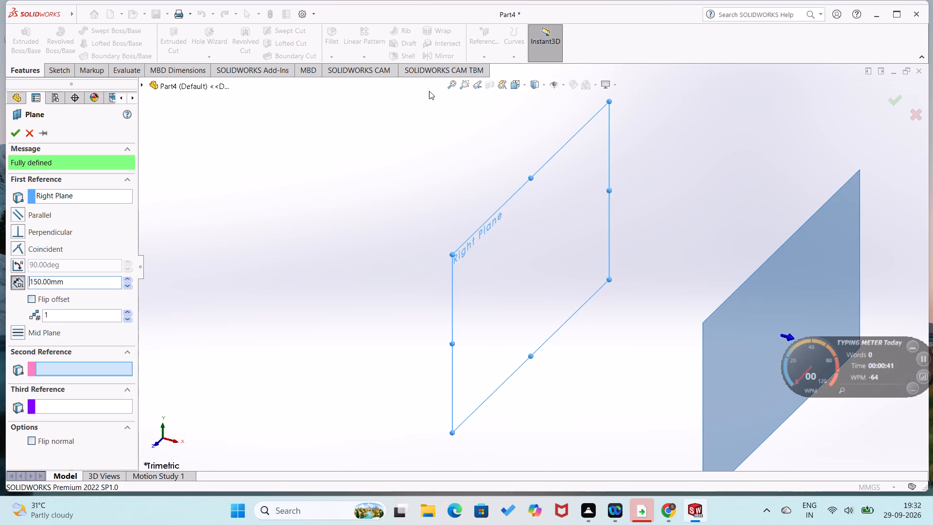
click(30, 299)
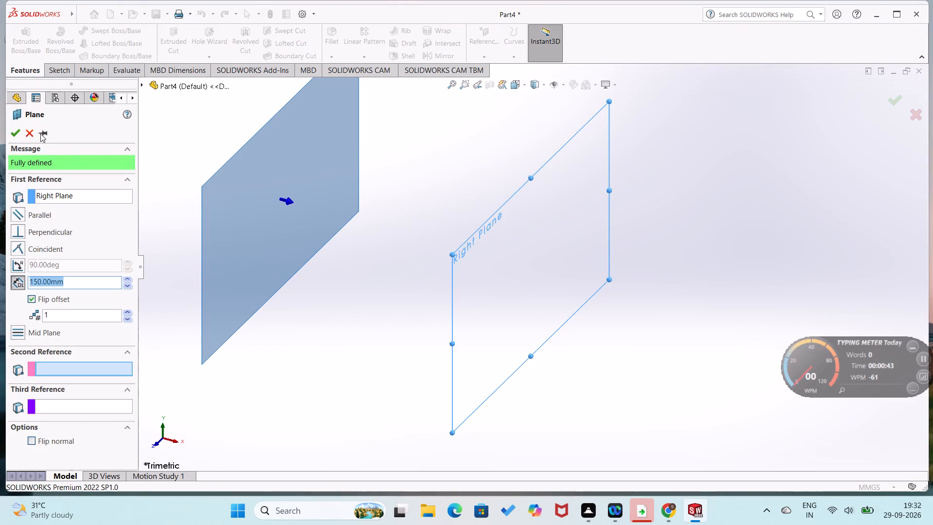
click(17, 127)
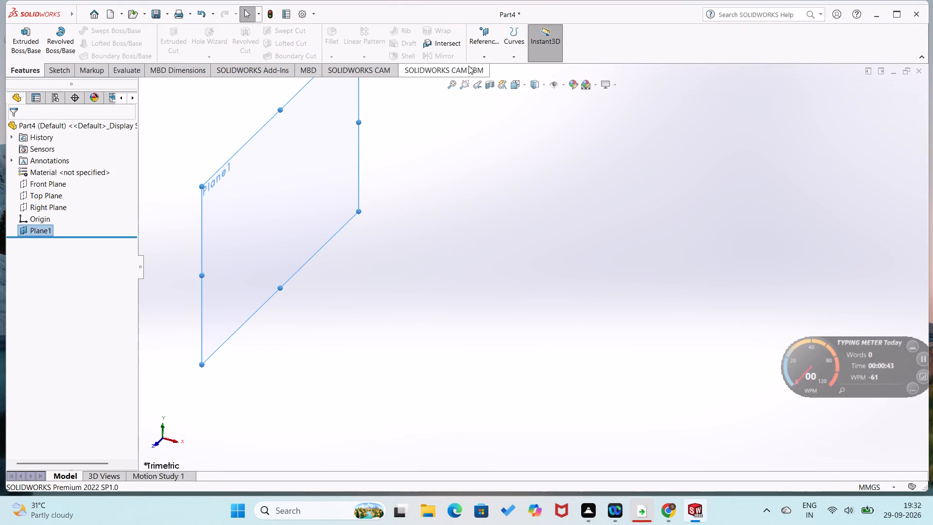
Create a second reference plane offset 150 mm from the Right Plane on the opposite, unflipped side.
click(480, 57)
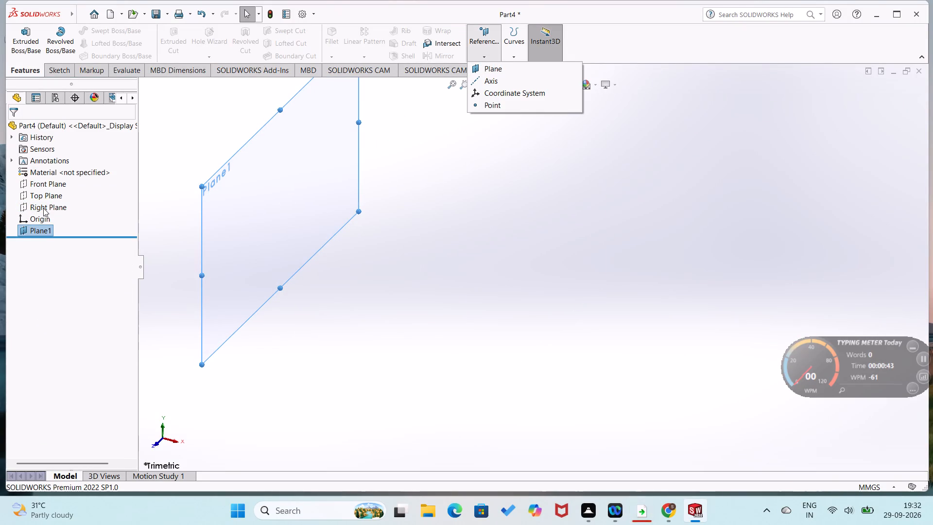
right_click(43, 208)
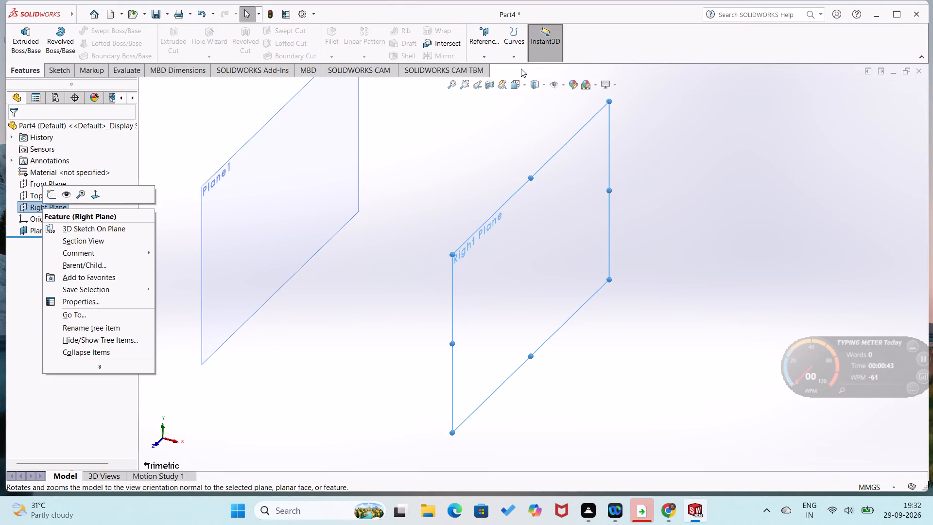
click(486, 60)
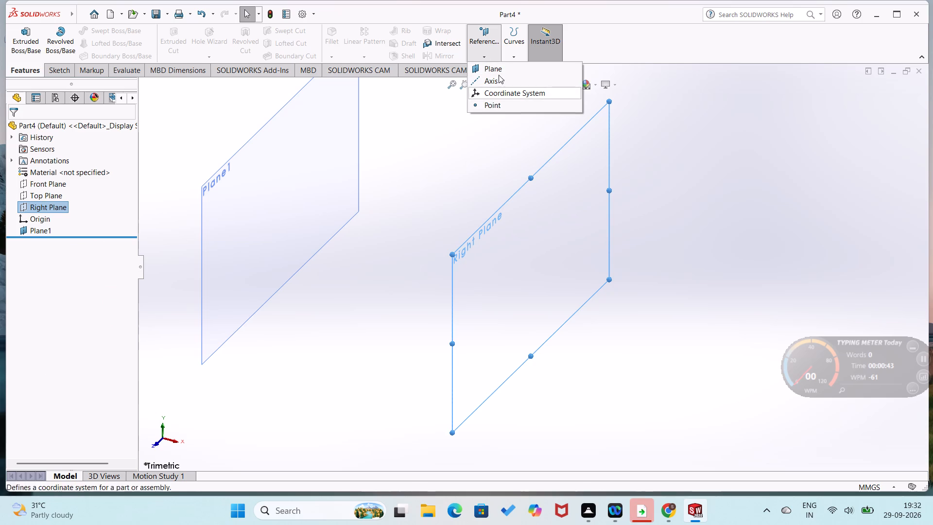
click(501, 70)
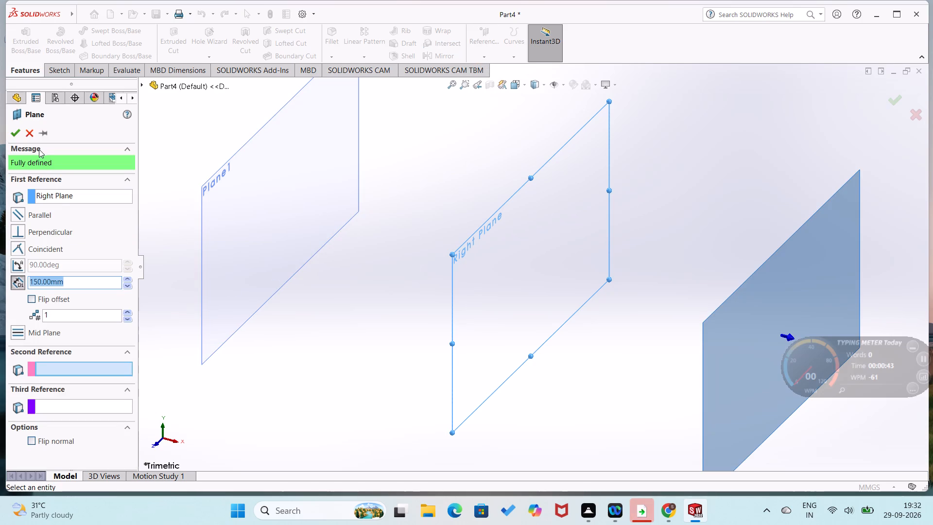
click(15, 133)
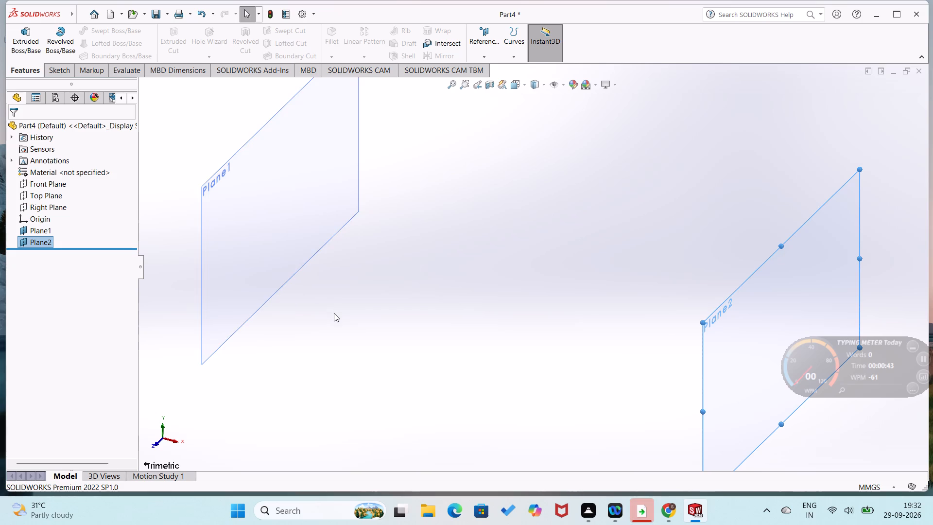
Create a reference plane parallel to the Front Plane at a 150 mm offset with the offset direction flipped.
click(51, 188)
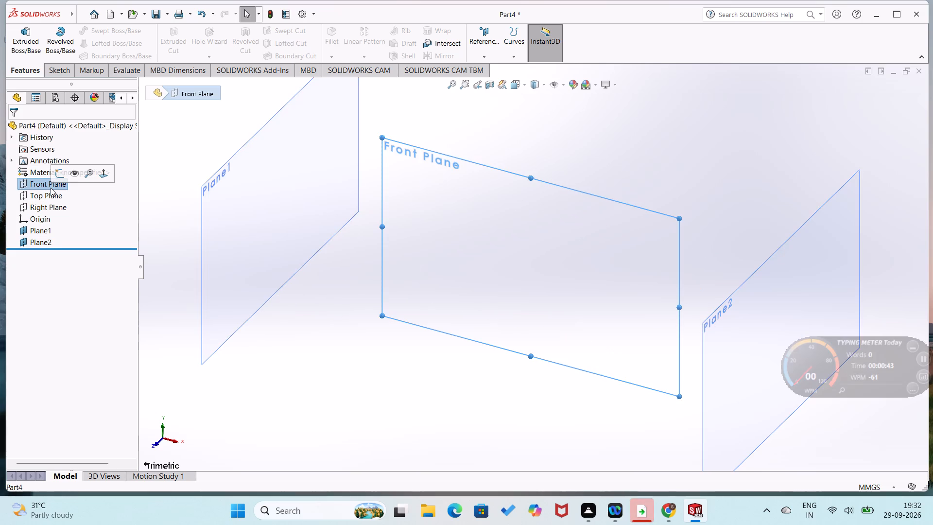
click(486, 59)
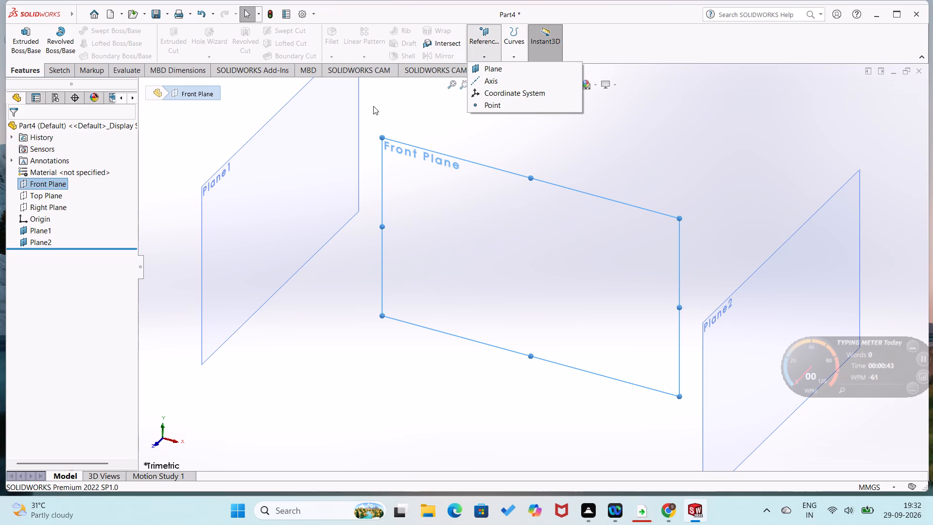
click(513, 71)
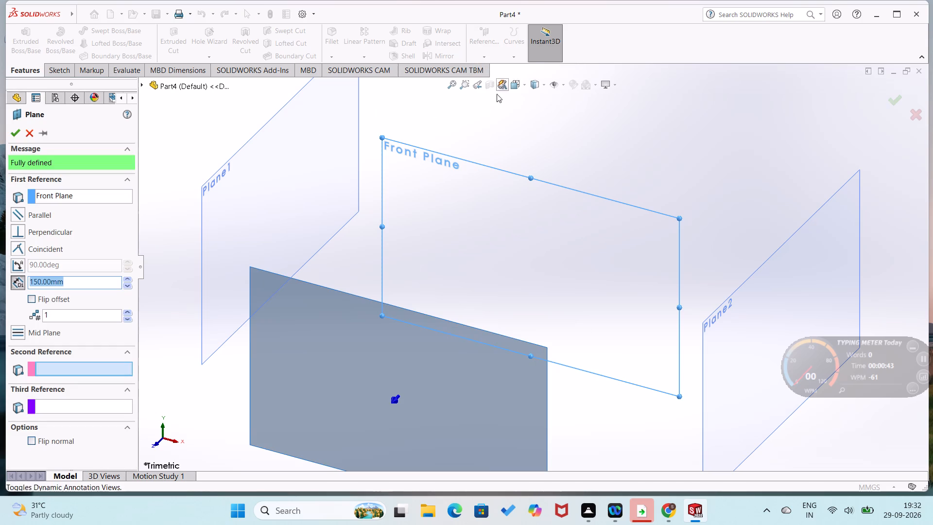
click(32, 298)
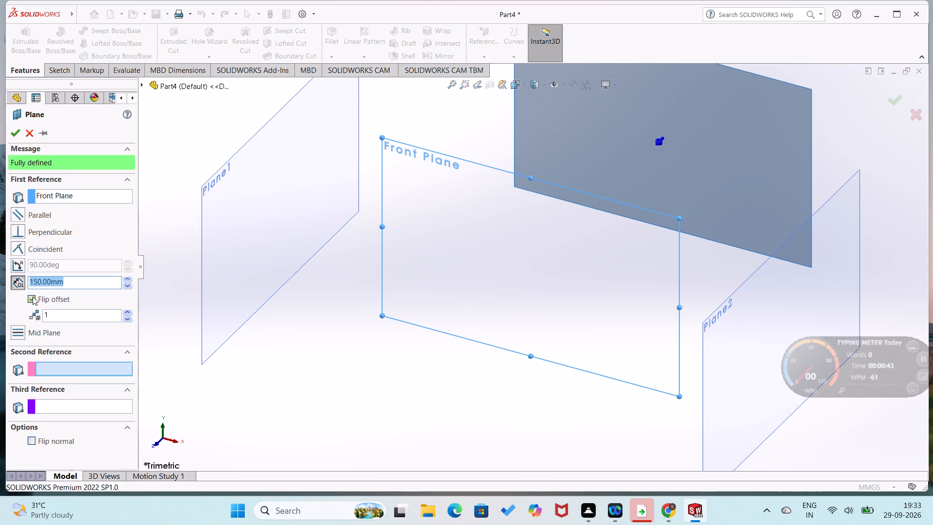
click(18, 136)
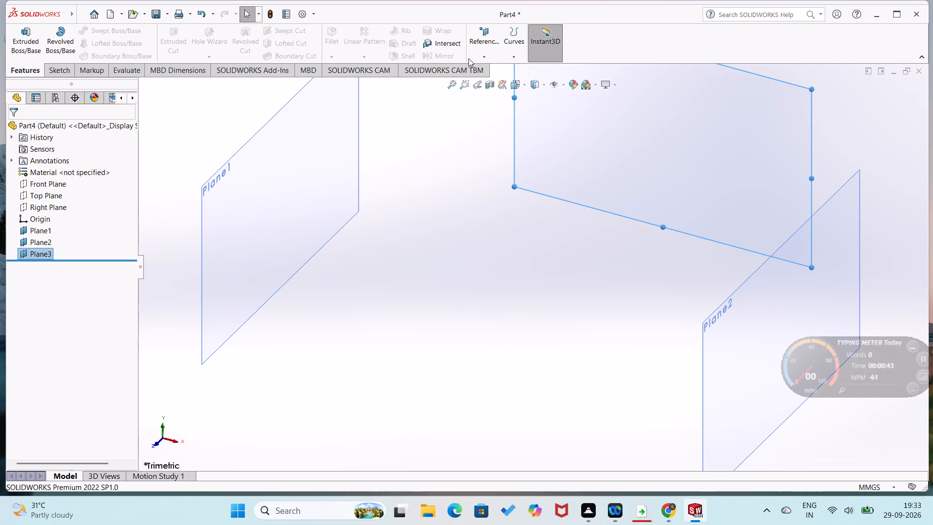
Create another reference plane offset 150 mm from the Front Plane on the opposite, unflipped side.
click(49, 184)
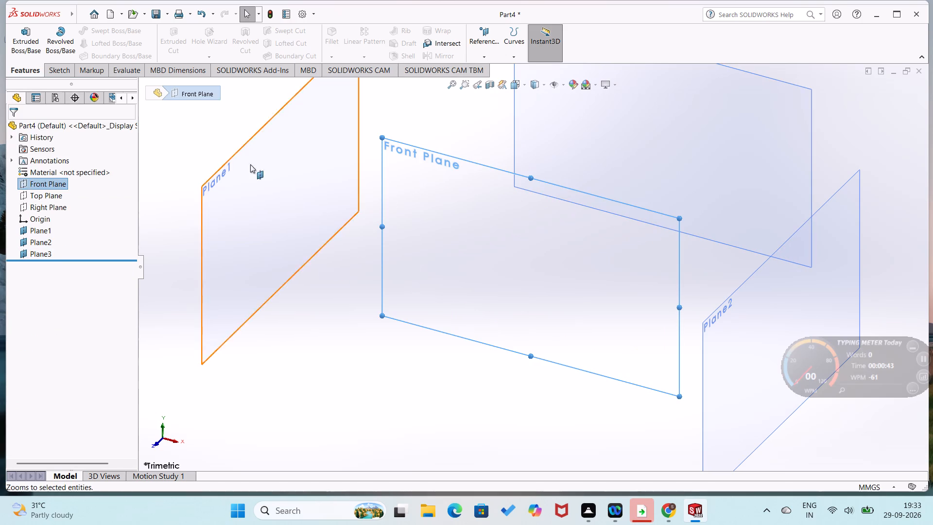
click(479, 58)
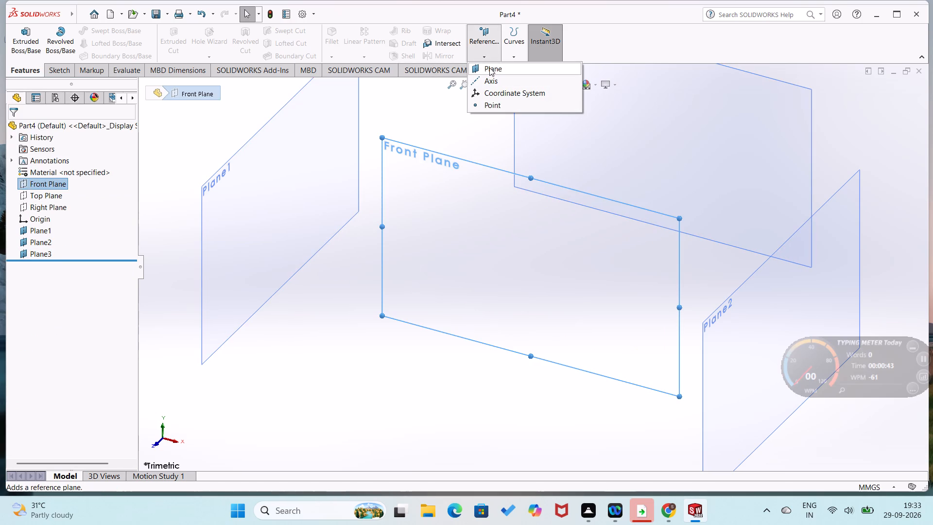
click(489, 68)
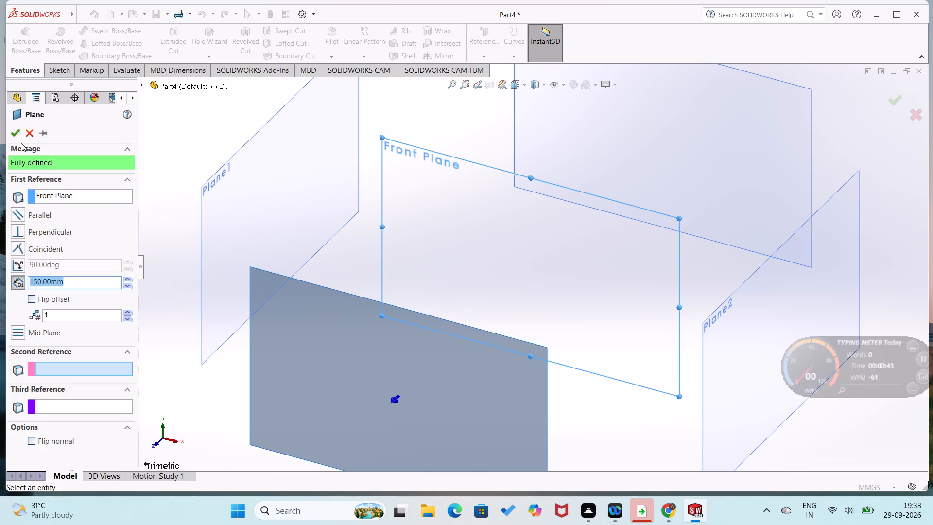
click(16, 136)
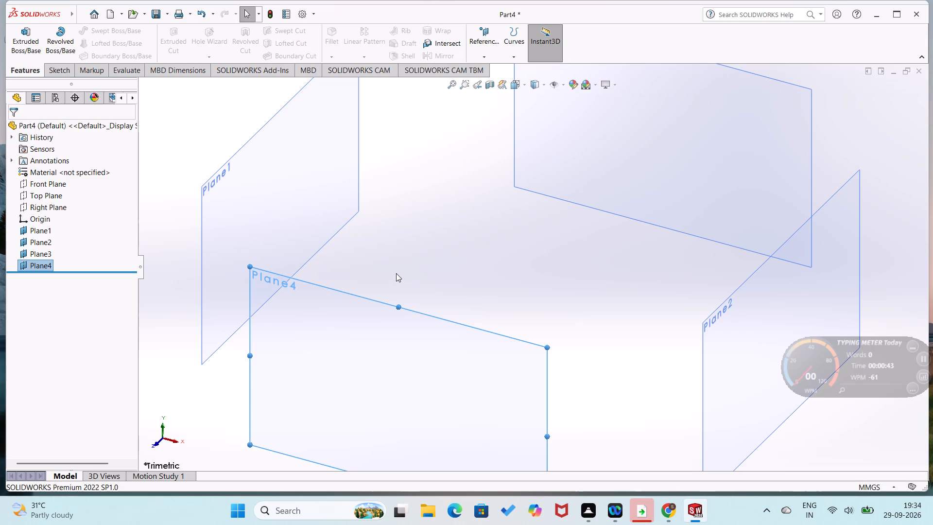
Open a new sketch on the plane offset 150 mm in front of the Front Plane.
right_click(412, 360)
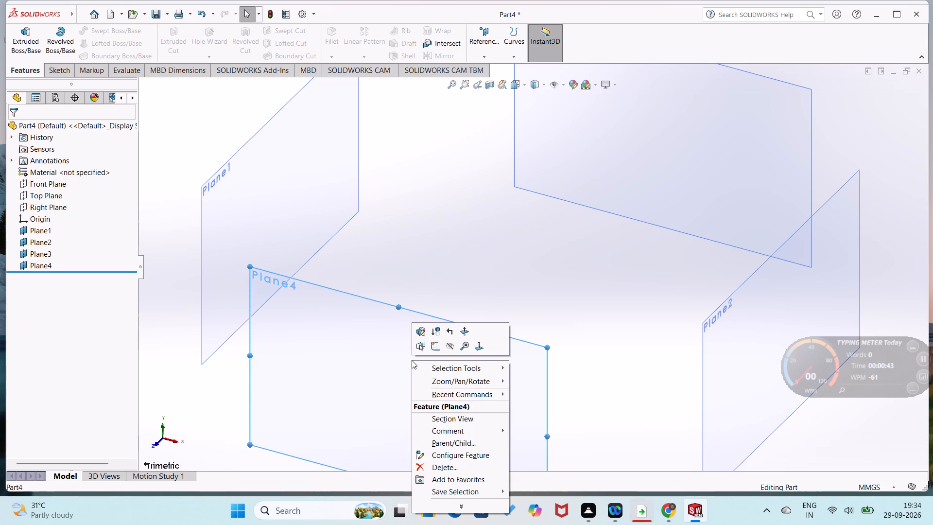
click(433, 348)
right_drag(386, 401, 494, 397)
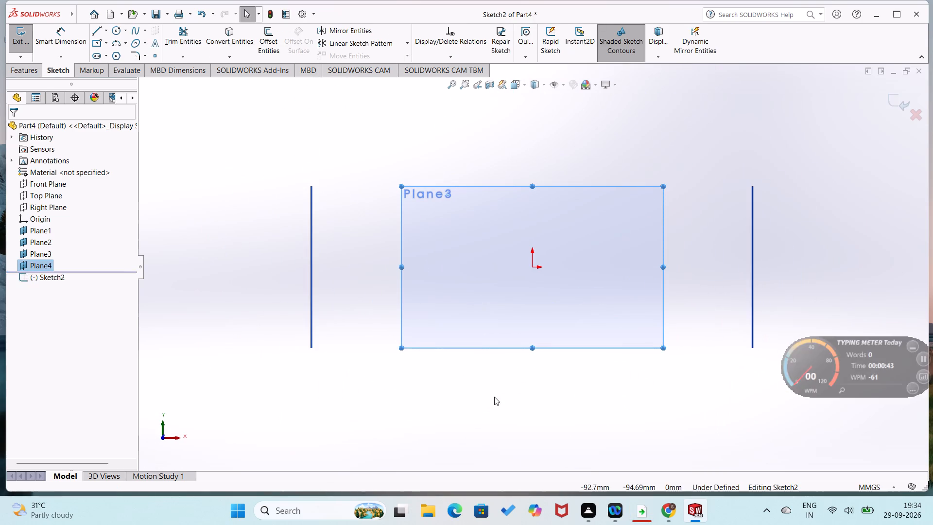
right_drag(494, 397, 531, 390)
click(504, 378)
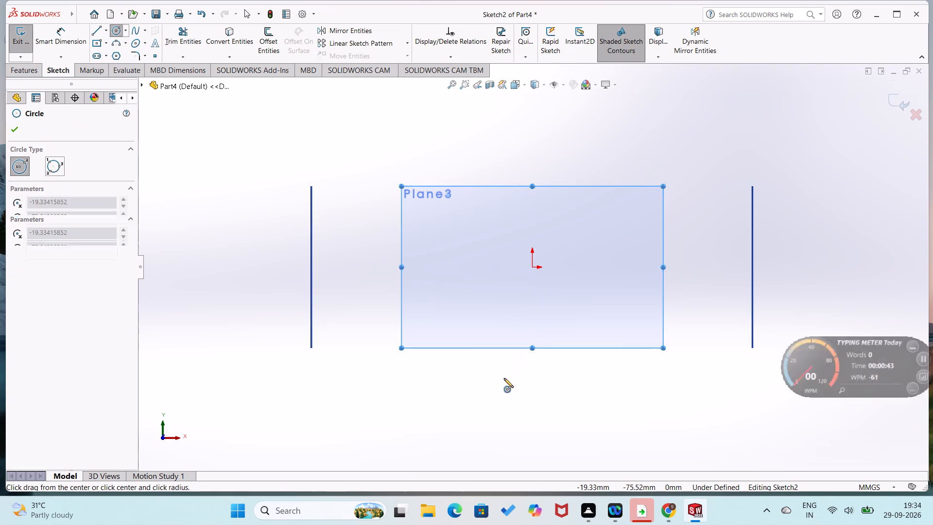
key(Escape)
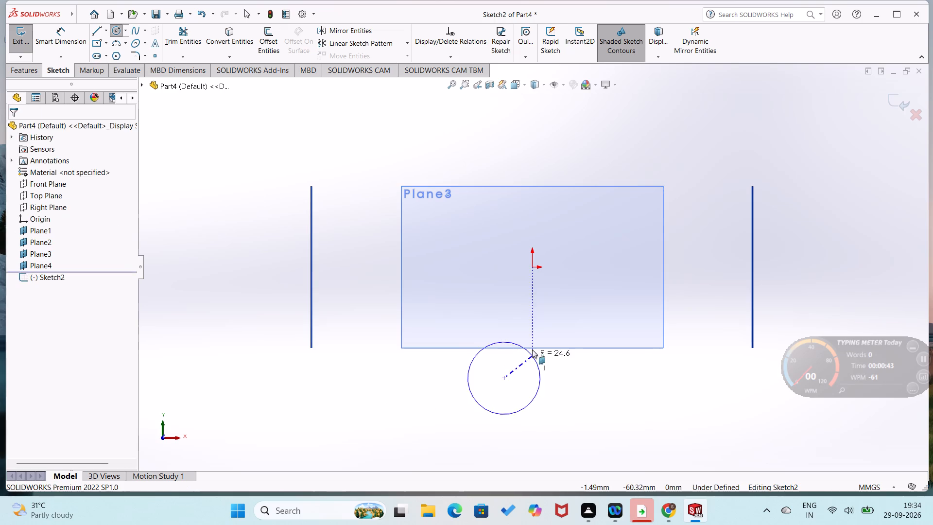
Sketch a circle about 71 mm in diameter, centred vertically below the origin at a distance of about 54 mm.
right_drag(517, 367, 553, 361)
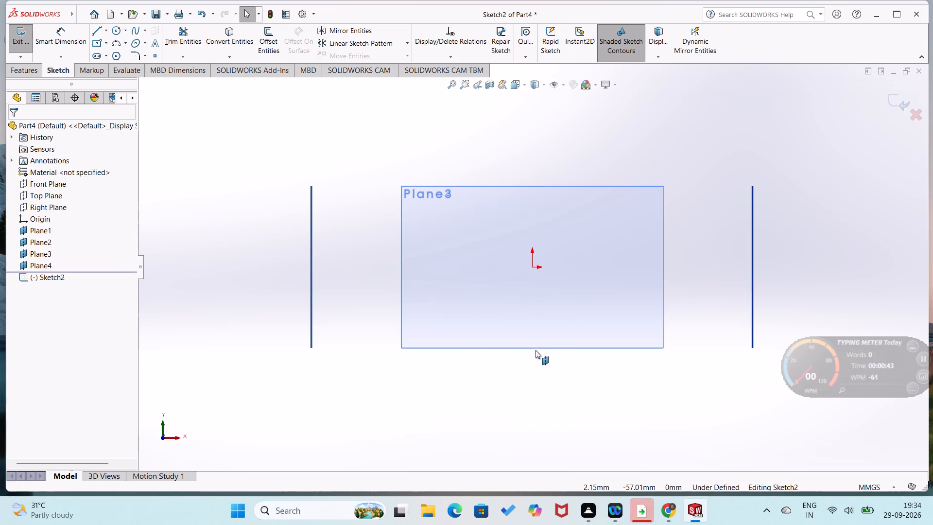
right_drag(504, 406, 610, 401)
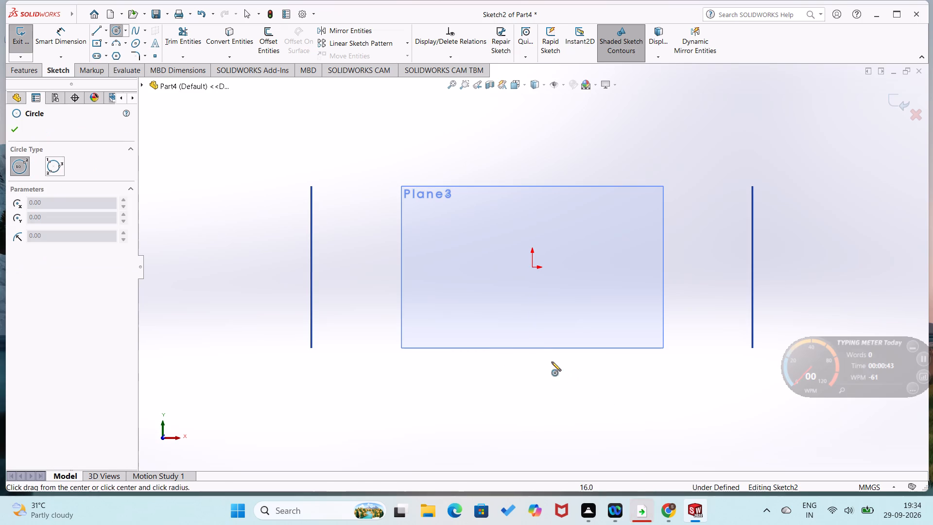
click(532, 347)
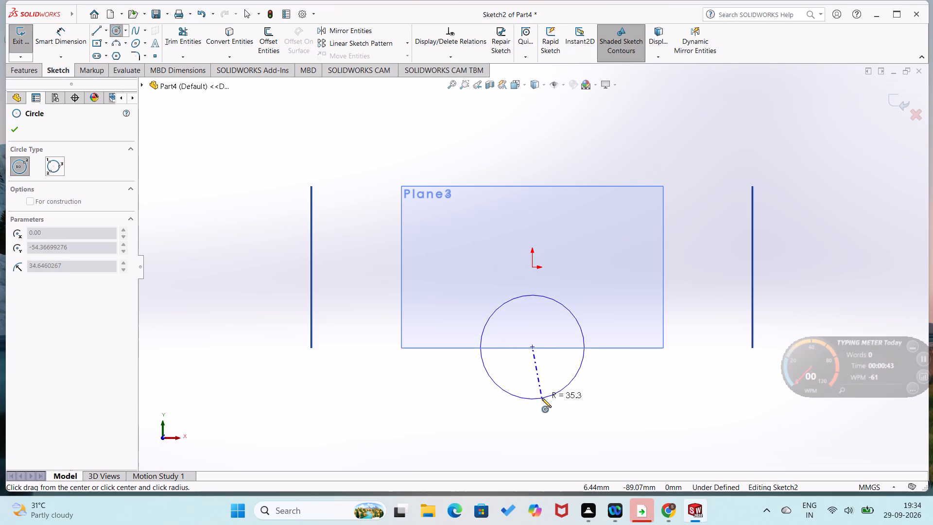
click(542, 399)
Dimension the circle's diameter and begin entering a new value for it.
right_drag(575, 420, 606, 313)
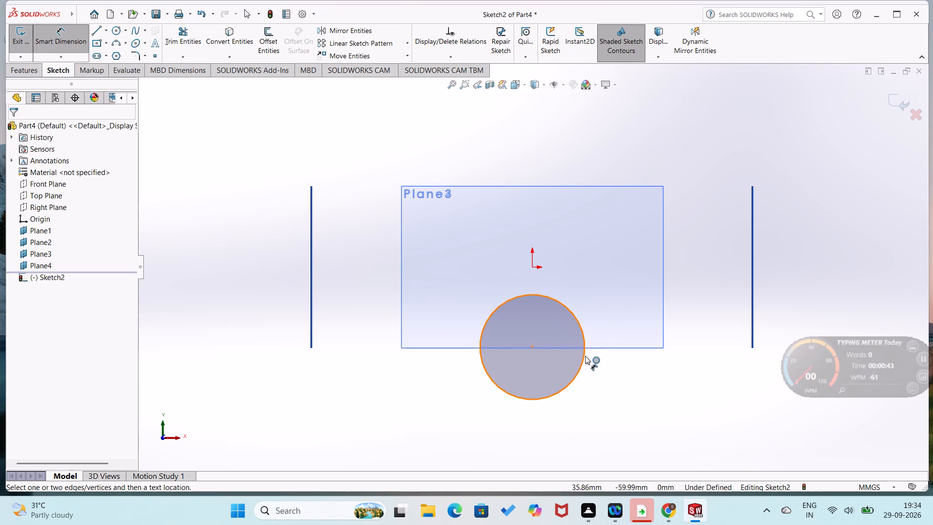
click(585, 356)
click(615, 364)
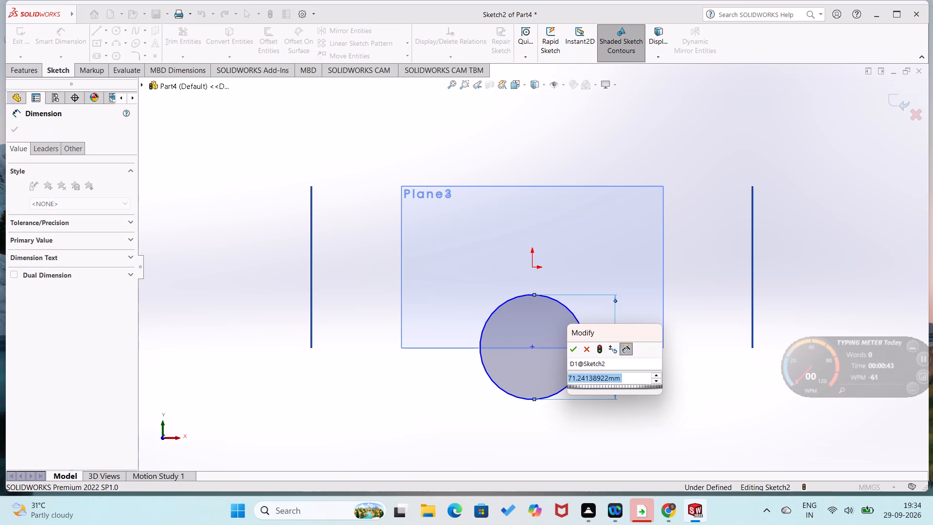
key(1)
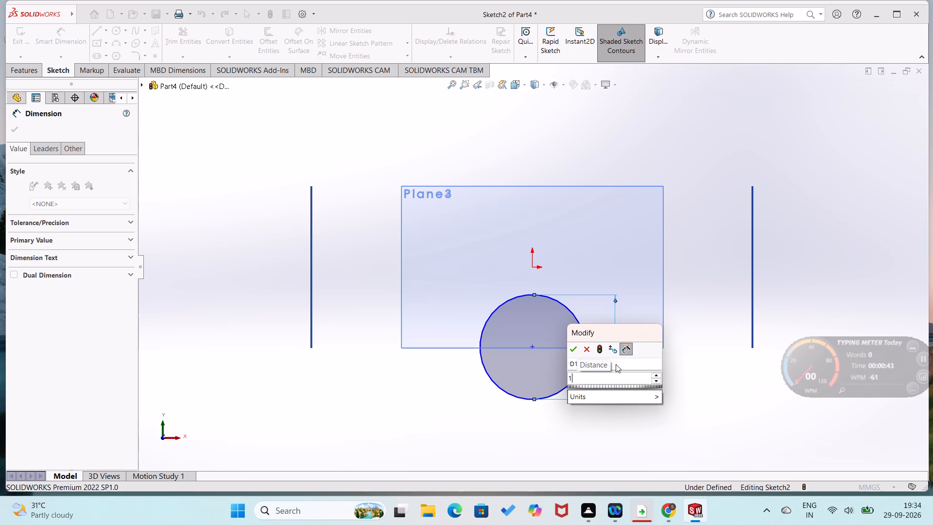
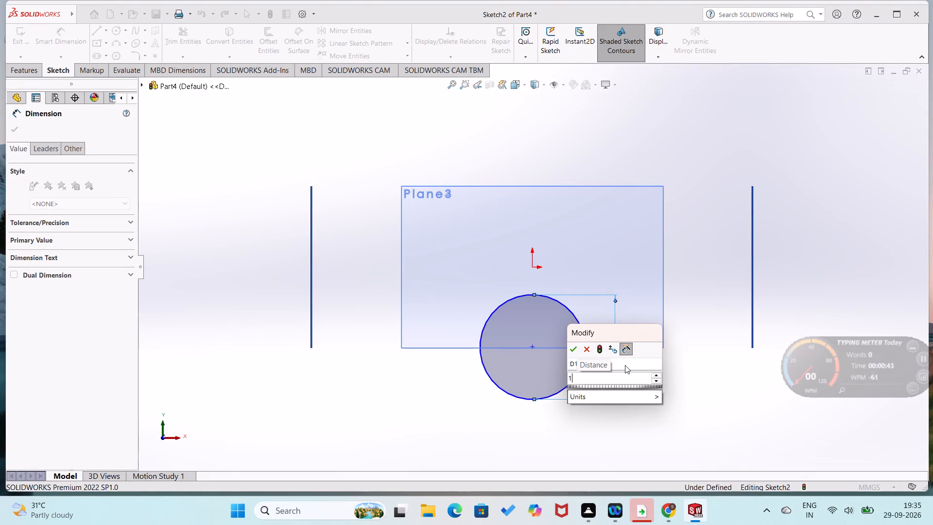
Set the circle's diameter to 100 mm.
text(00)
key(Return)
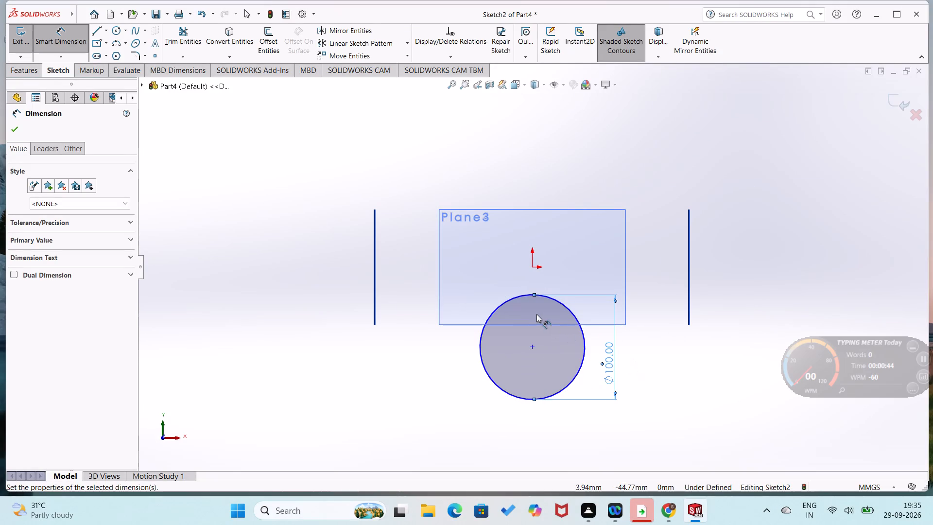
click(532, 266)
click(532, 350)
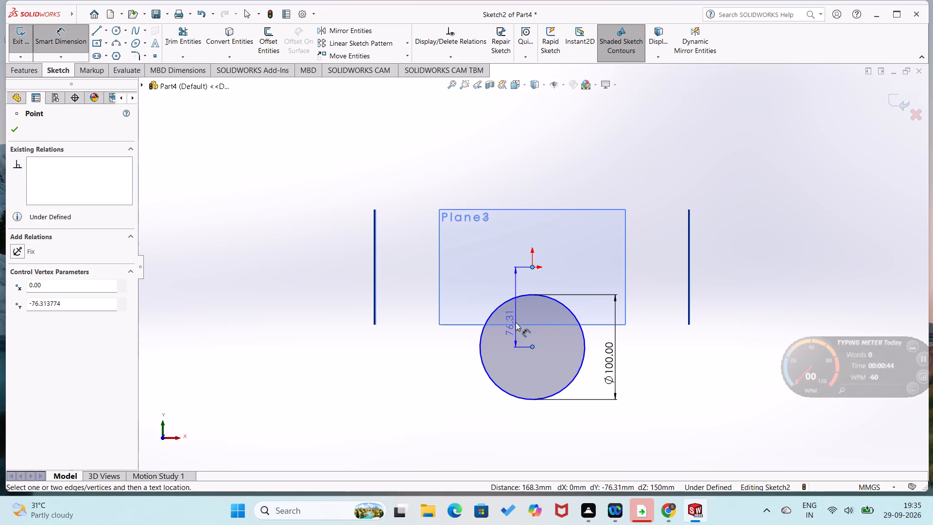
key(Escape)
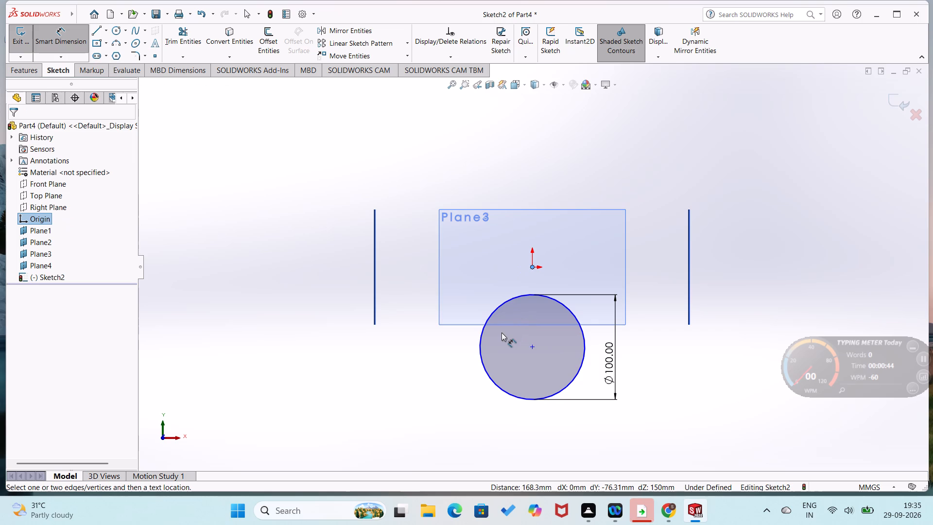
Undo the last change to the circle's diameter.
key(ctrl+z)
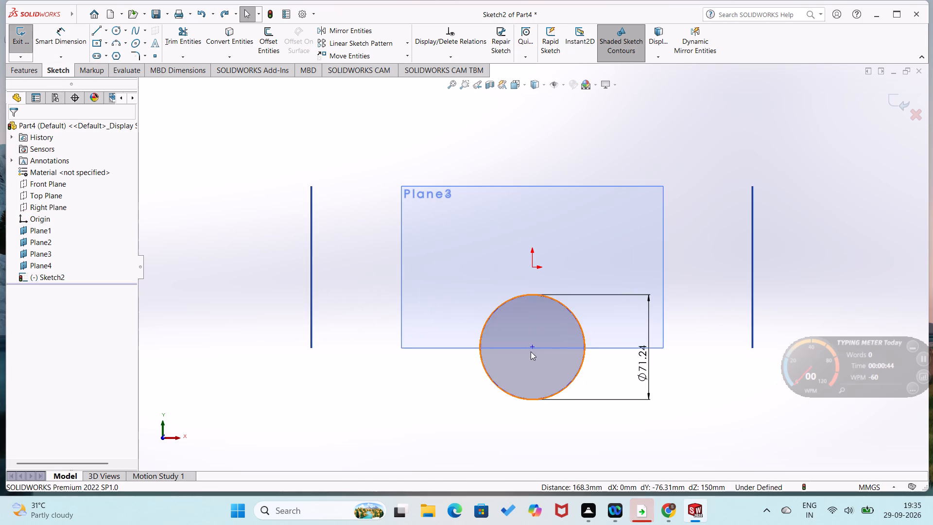
Make the circle's centre point coincident with the origin.
click(533, 347)
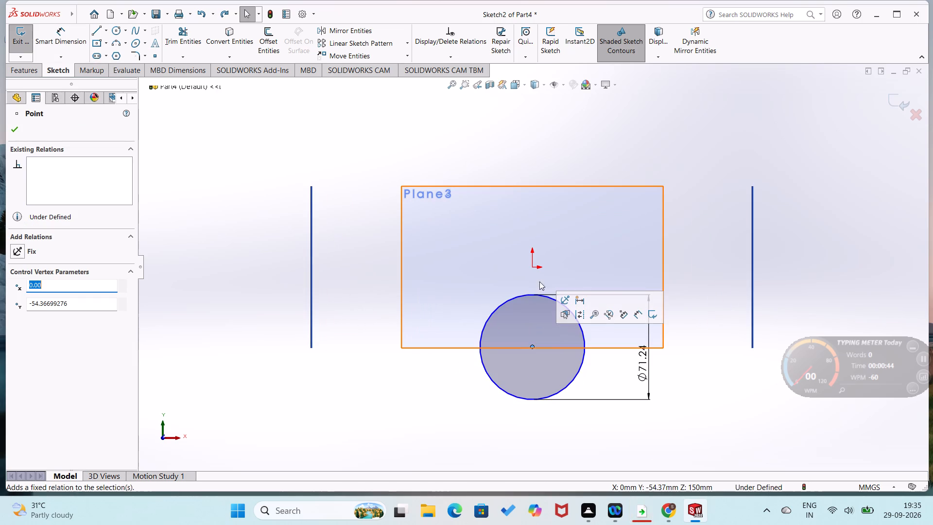
ctrl+click(534, 270)
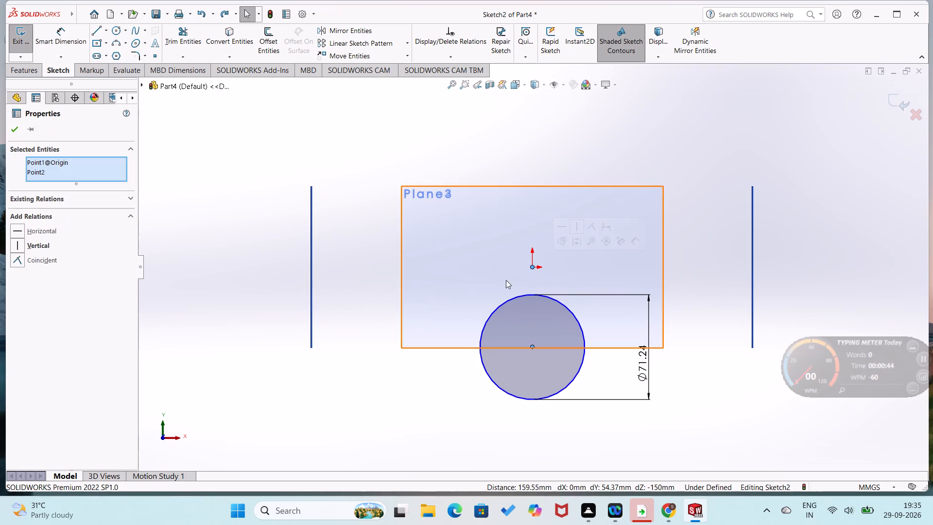
click(21, 259)
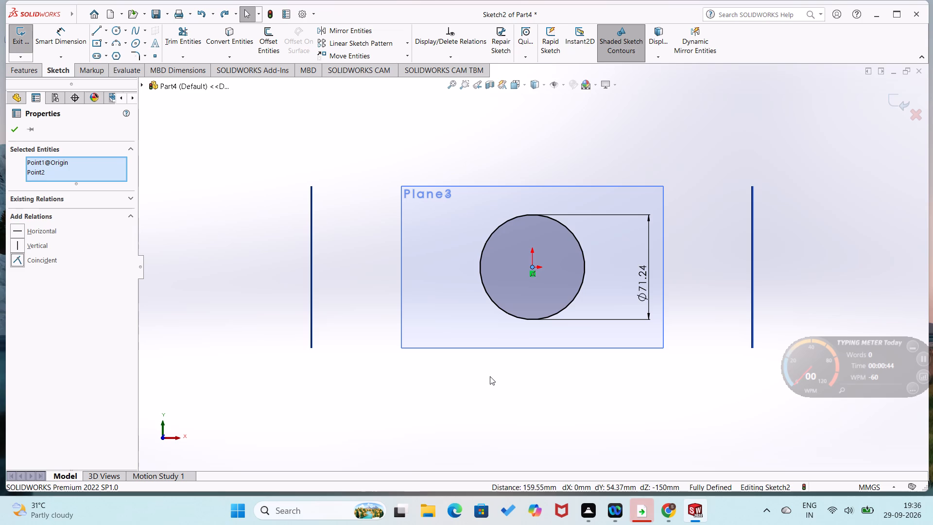
Set the diameter dimension of the origin-centred circle to 100 mm.
middle_drag(491, 377, 398, 382)
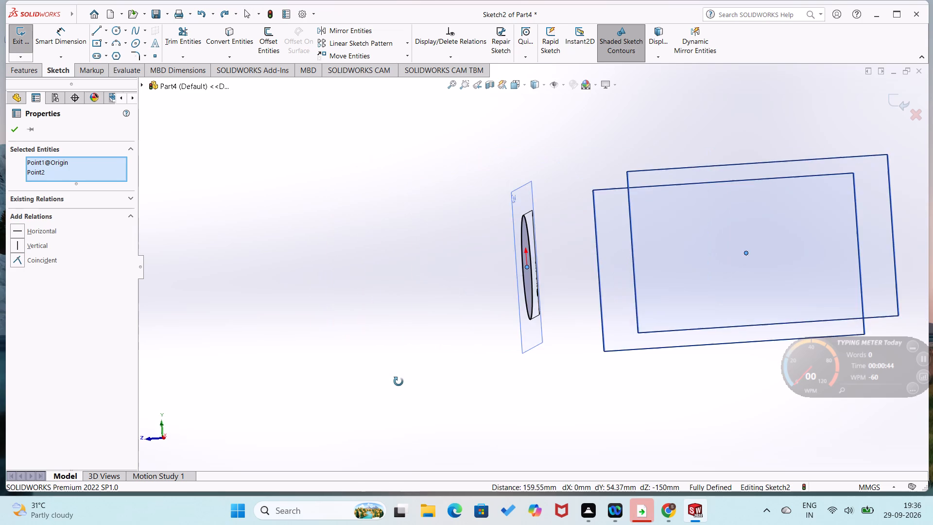
middle_drag(398, 382, 472, 406)
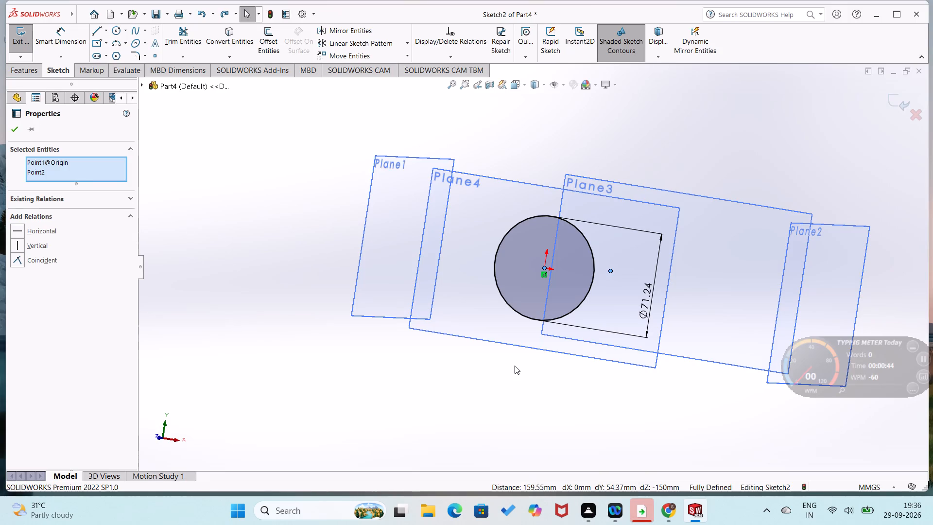
key(ctrl+8)
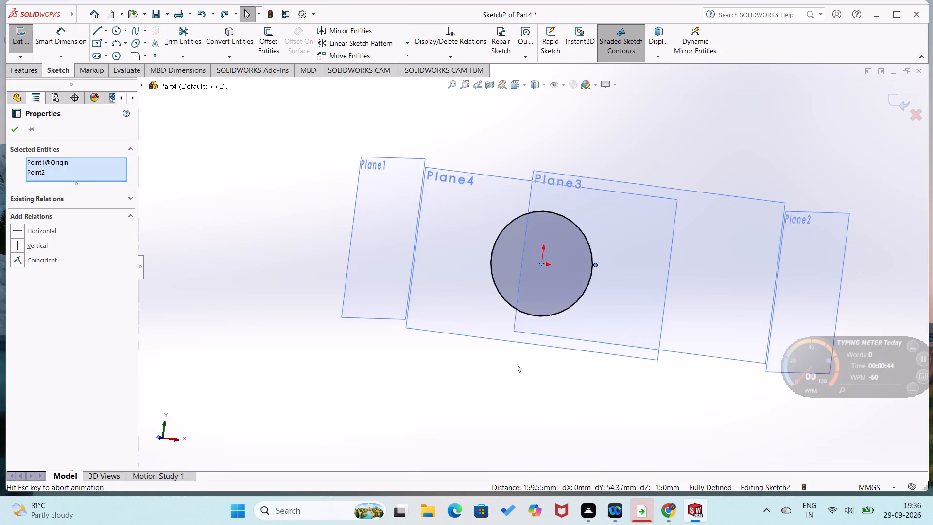
right_drag(519, 369, 474, 392)
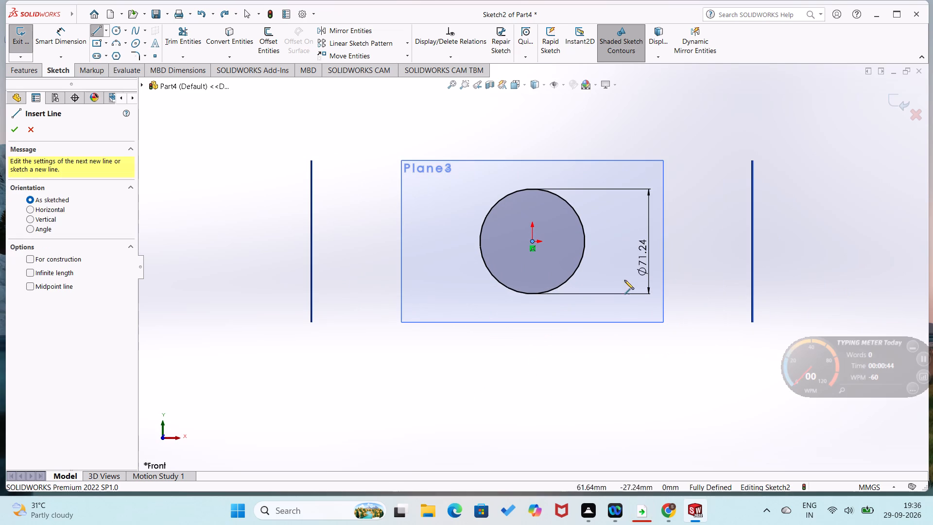
double_click(643, 268)
right_drag(572, 391, 605, 263)
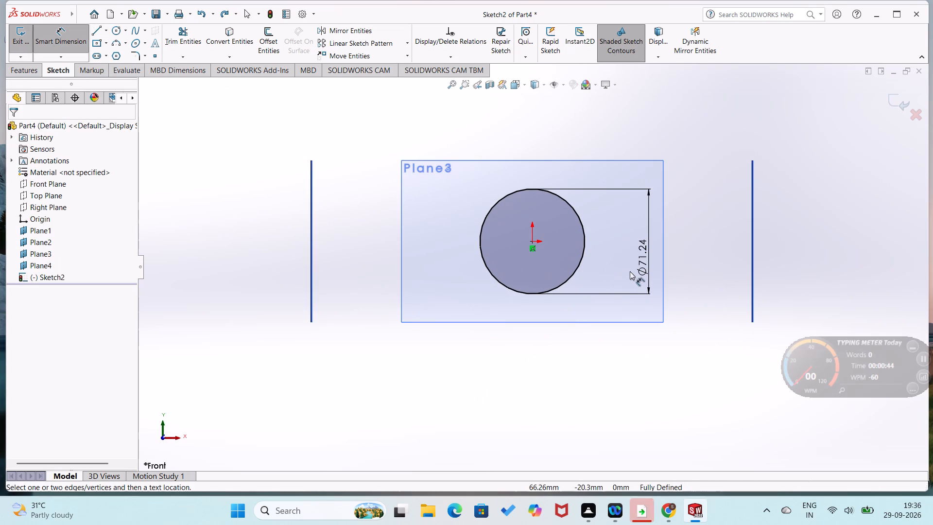
double_click(639, 271)
double_click(644, 267)
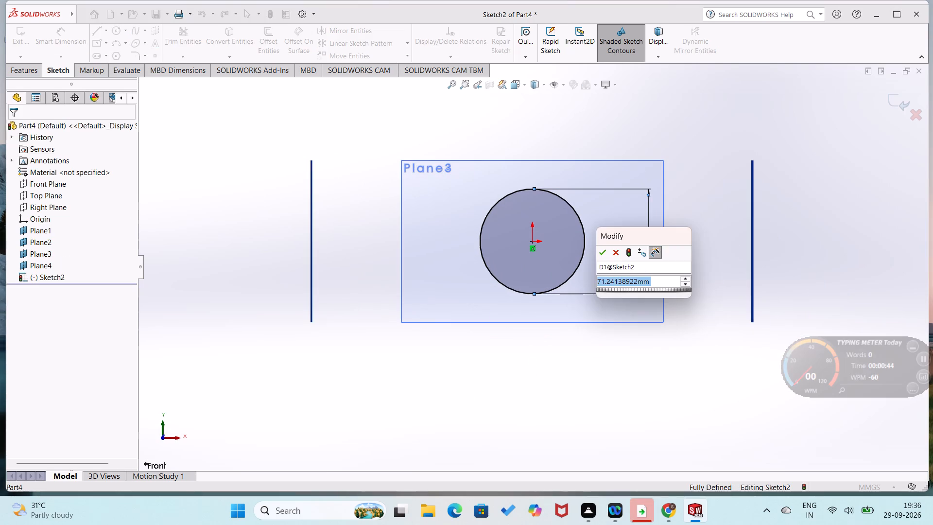
text(100)
key(Return)
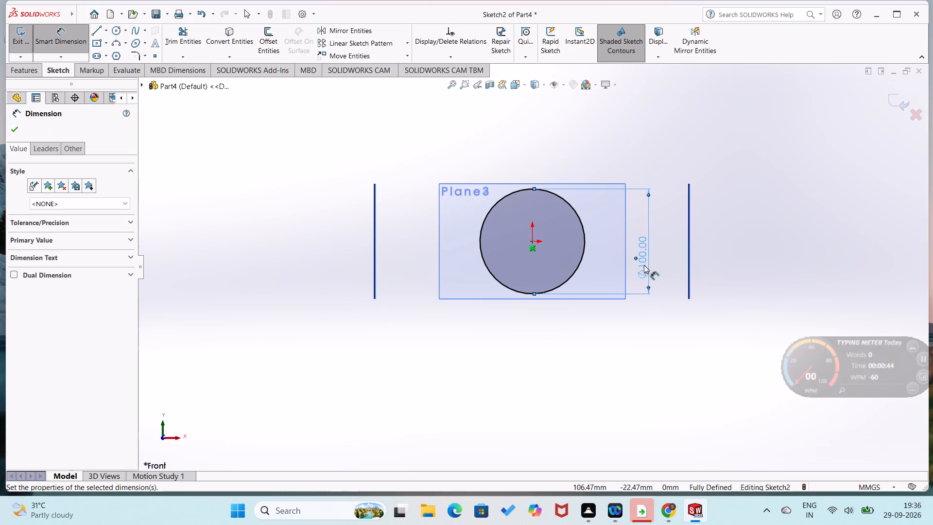
click(592, 362)
Draw a horizontal line across the circle through the origin, joining its two opposite quadrant points.
right_drag(576, 312, 474, 325)
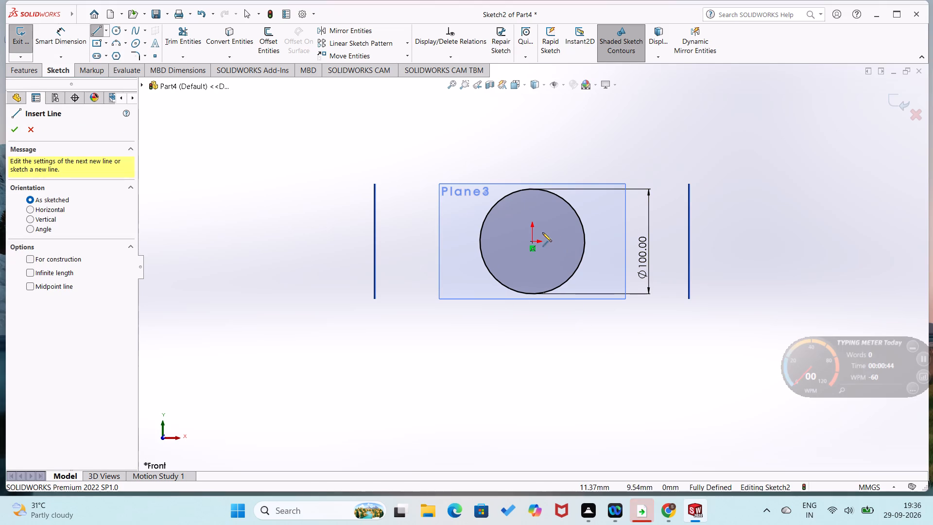
click(478, 242)
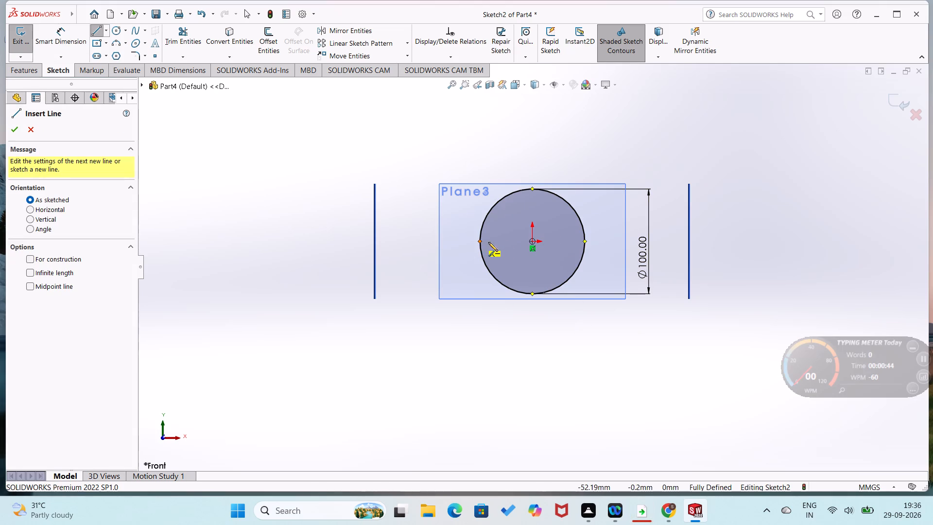
click(584, 244)
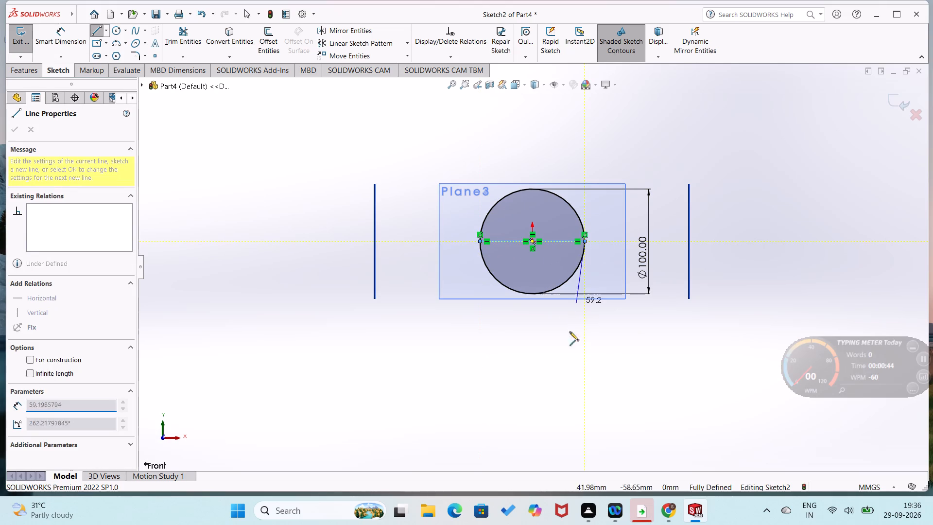
right_drag(546, 388, 561, 244)
Trim away the lower half of the circle below the horizontal line, using Trim to closest.
click(181, 47)
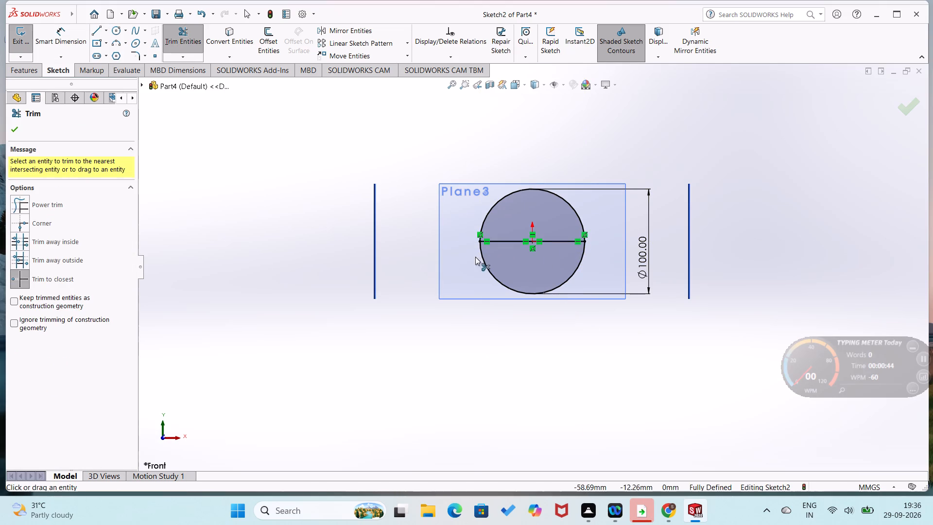
click(487, 266)
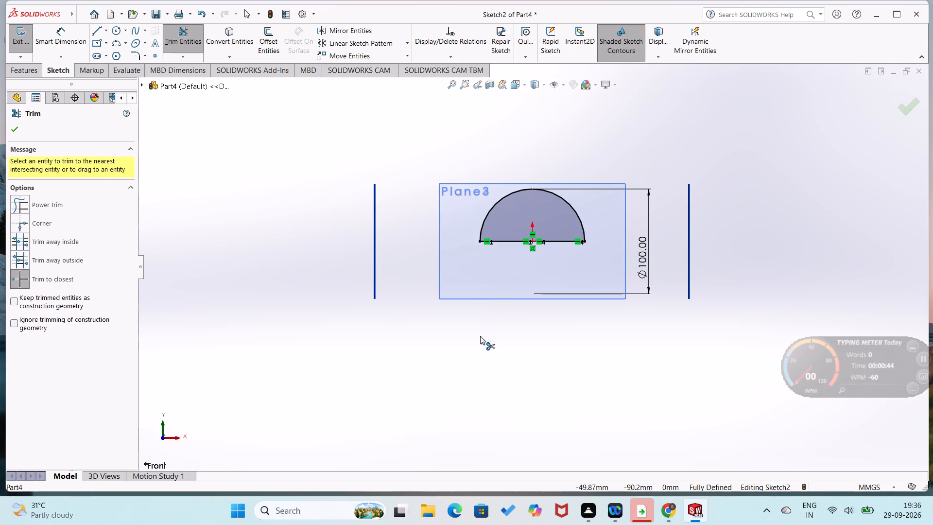
middle_drag(479, 339, 479, 339)
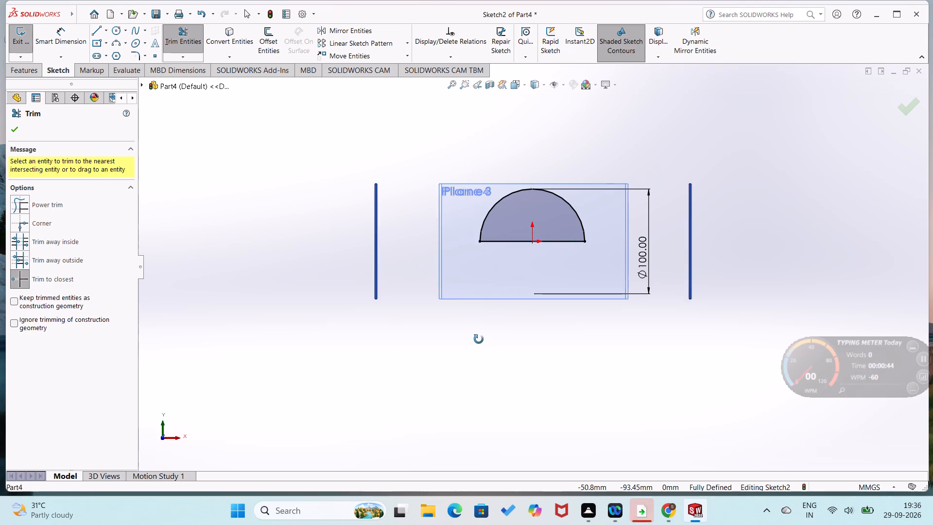
middle_drag(479, 339, 450, 339)
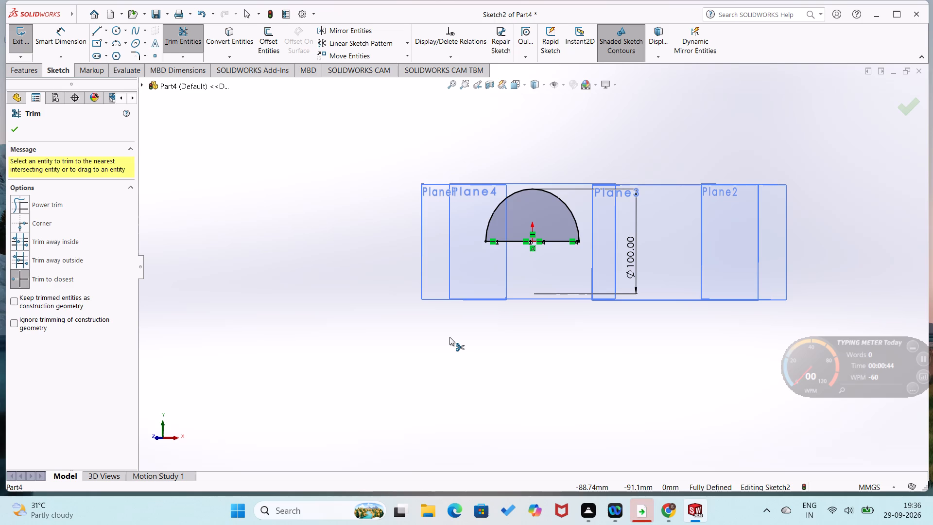
middle_drag(449, 337, 480, 397)
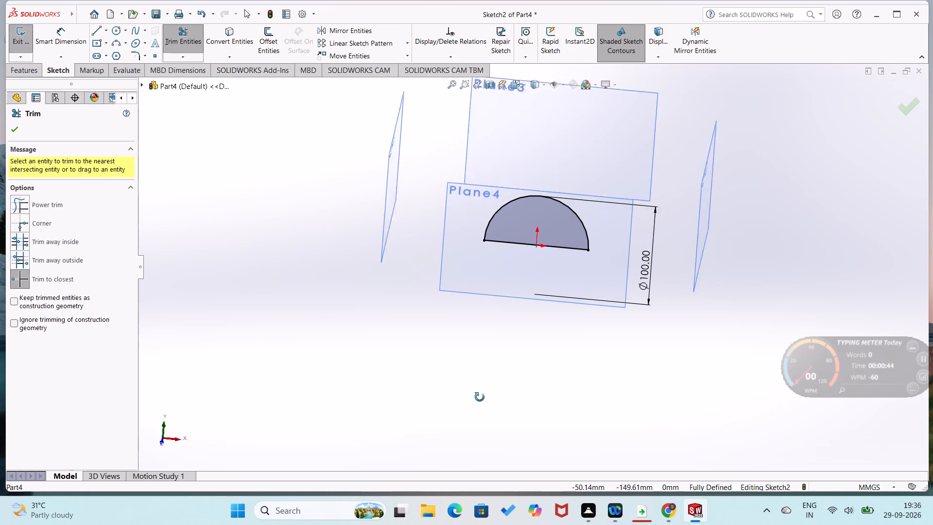
middle_drag(480, 397, 482, 397)
click(17, 129)
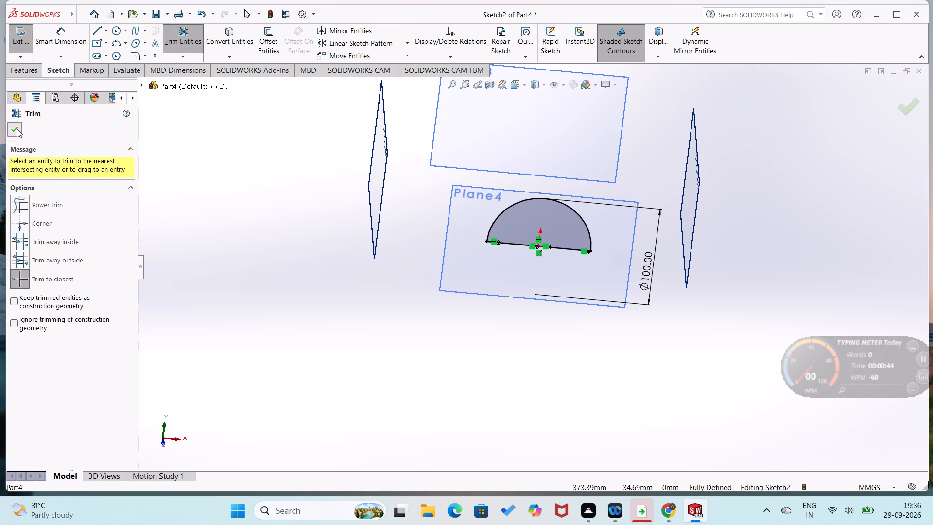
Exit the semicircle sketch.
click(268, 262)
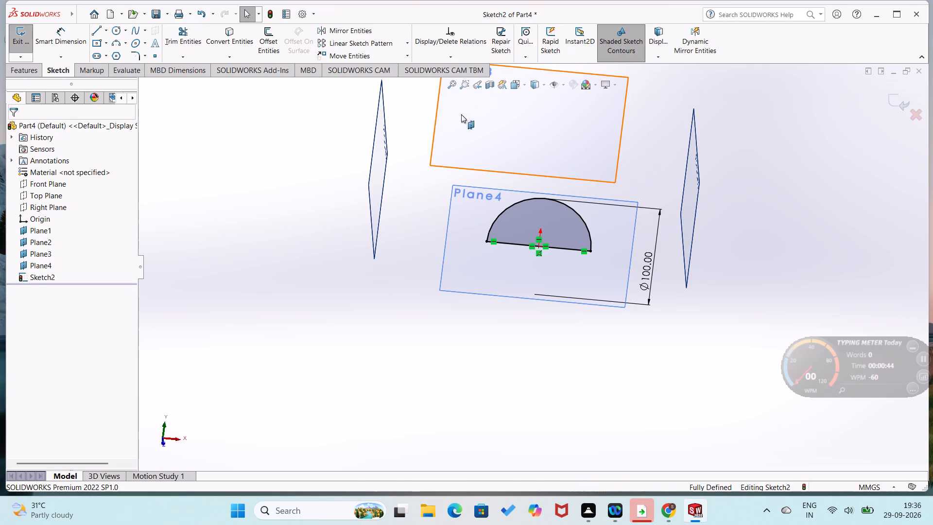
right_click(478, 109)
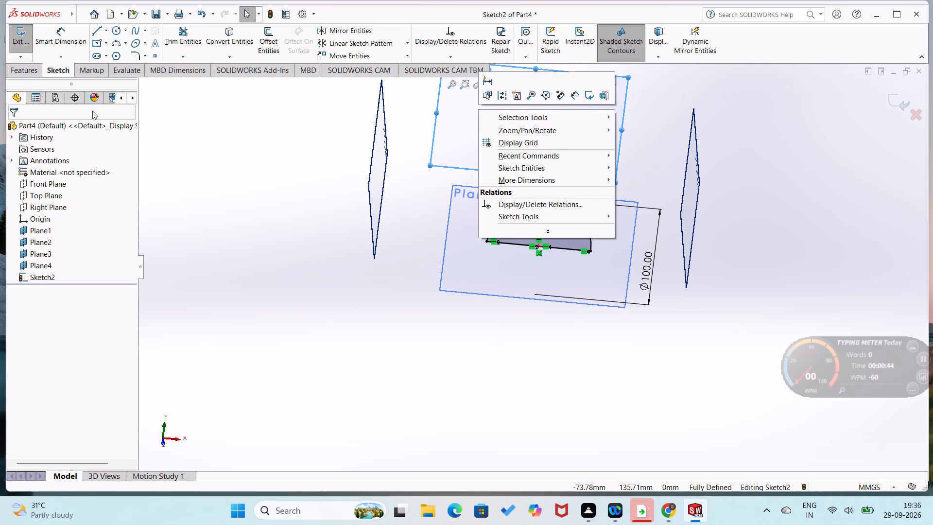
click(15, 37)
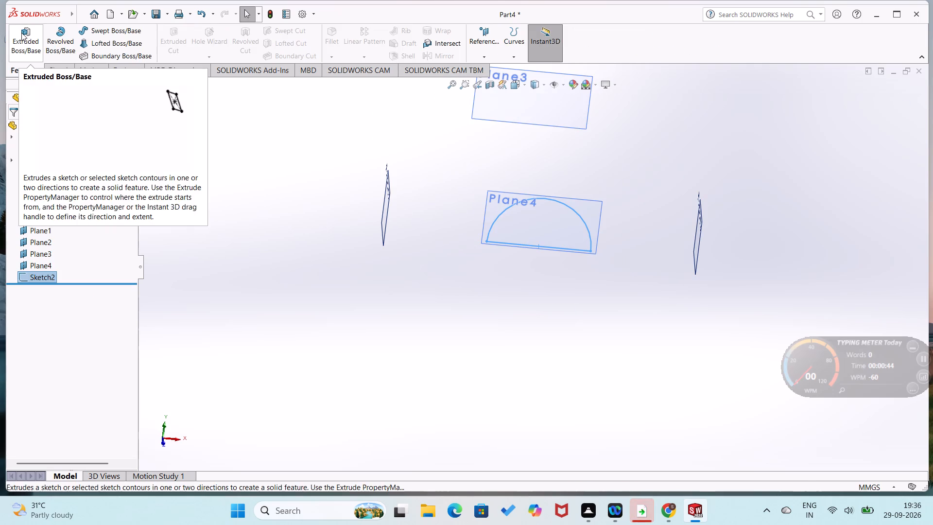
Open a new sketch on Plane3, the plane offset 150 mm behind the Front Plane.
scroll(288, 221, up, 2)
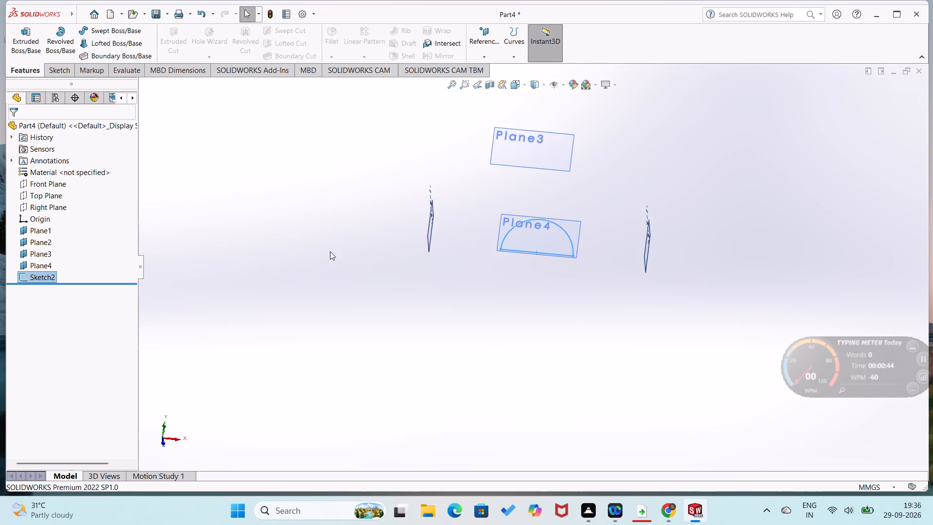
scroll(428, 285, up, 1)
middle_drag(430, 285, 570, 369)
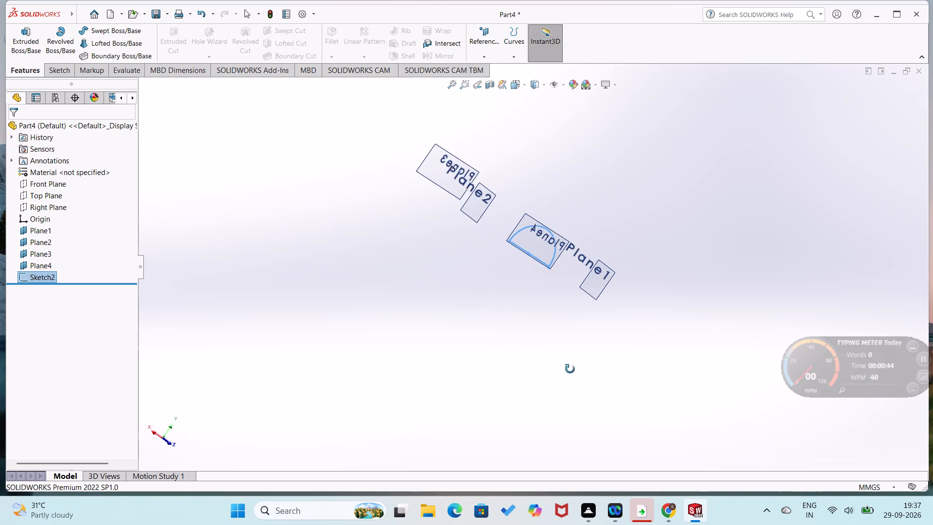
middle_drag(570, 369, 435, 305)
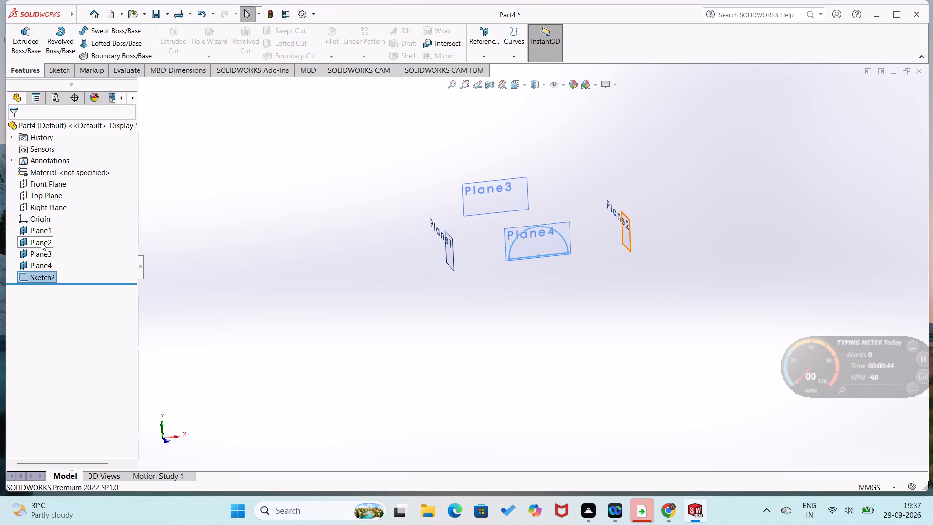
right_click(34, 254)
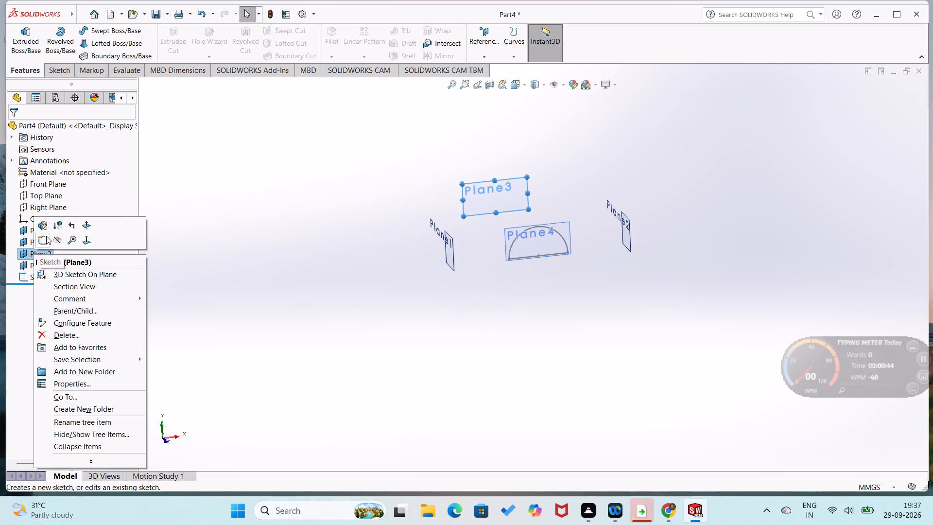
click(46, 236)
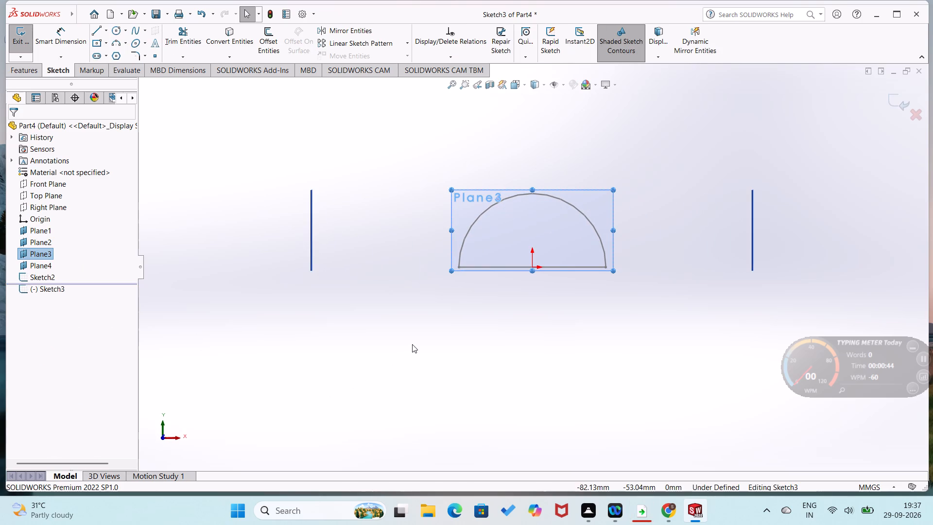
Sketch a circle of about 26 mm radius centred on the origin.
right_drag(412, 344, 556, 367)
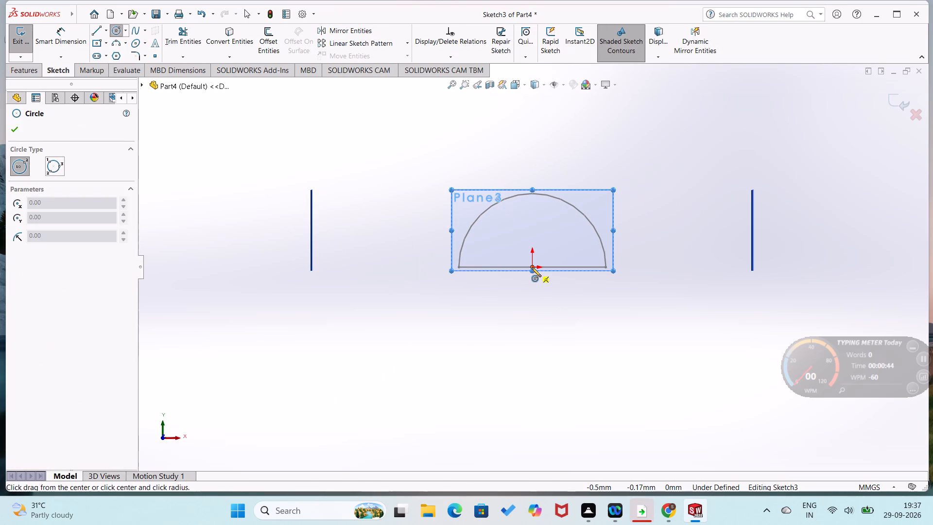
scroll(532, 267, down, 7)
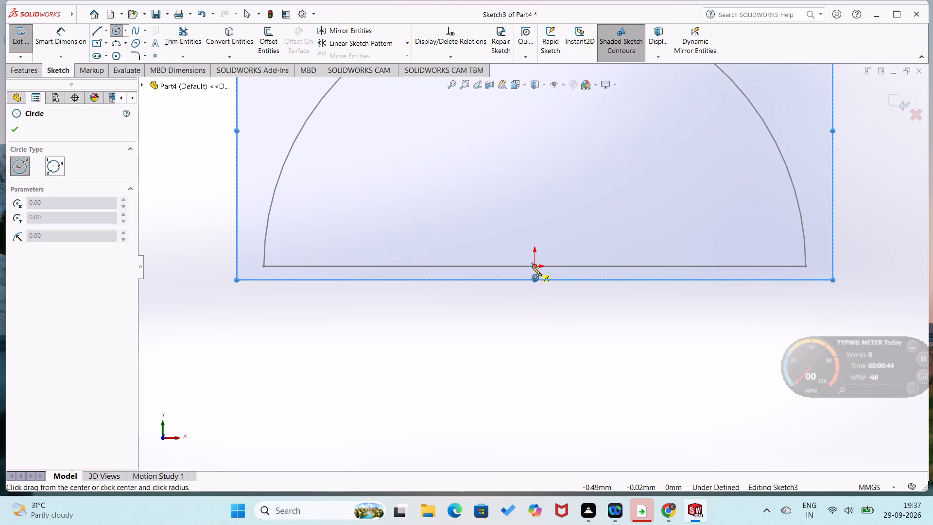
click(536, 266)
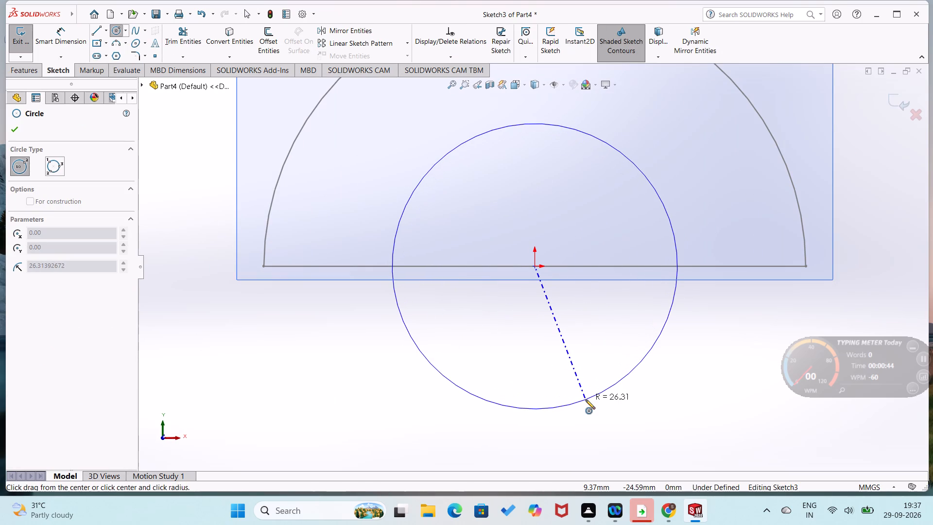
click(586, 400)
Dimension the circle's diameter and set it to 200 mm.
right_drag(610, 434, 645, 346)
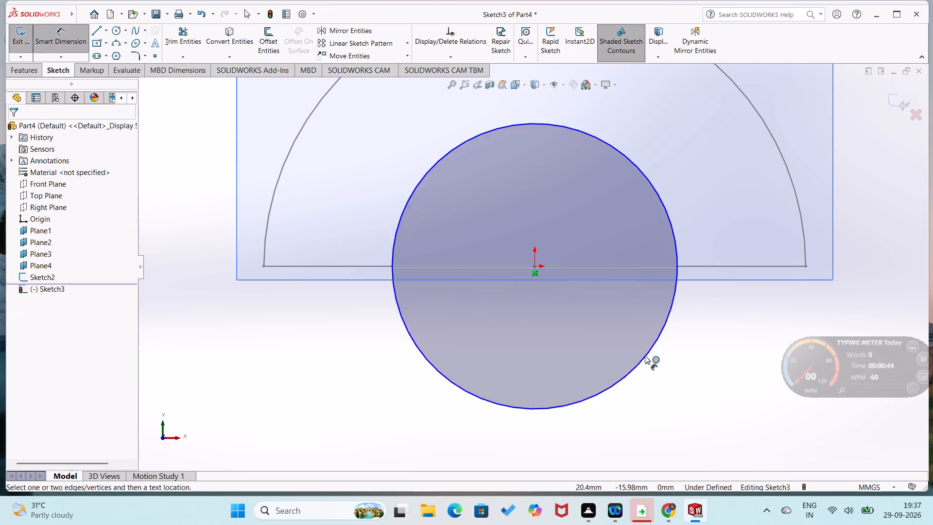
click(644, 358)
click(691, 368)
text(200)
key(Return)
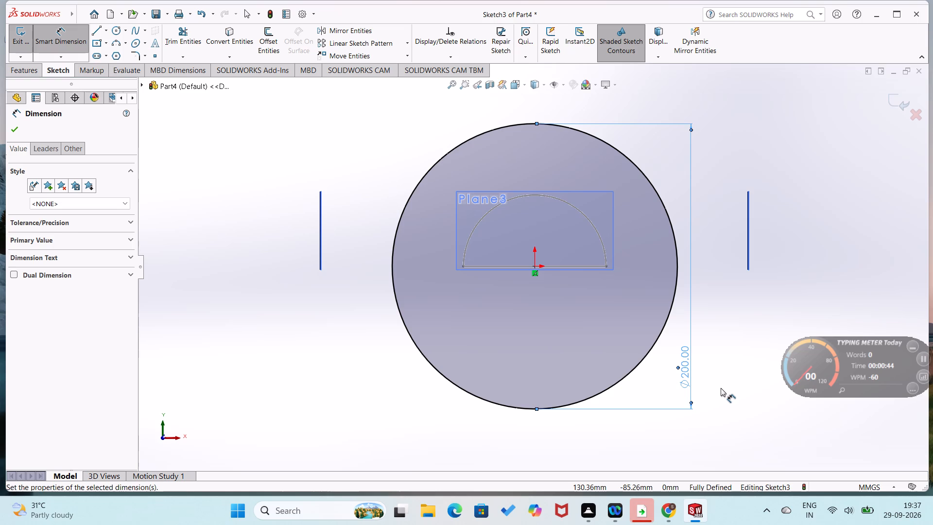
Draw a horizontal line through the origin across the full width of the 200 mm circle.
right_drag(743, 352, 603, 364)
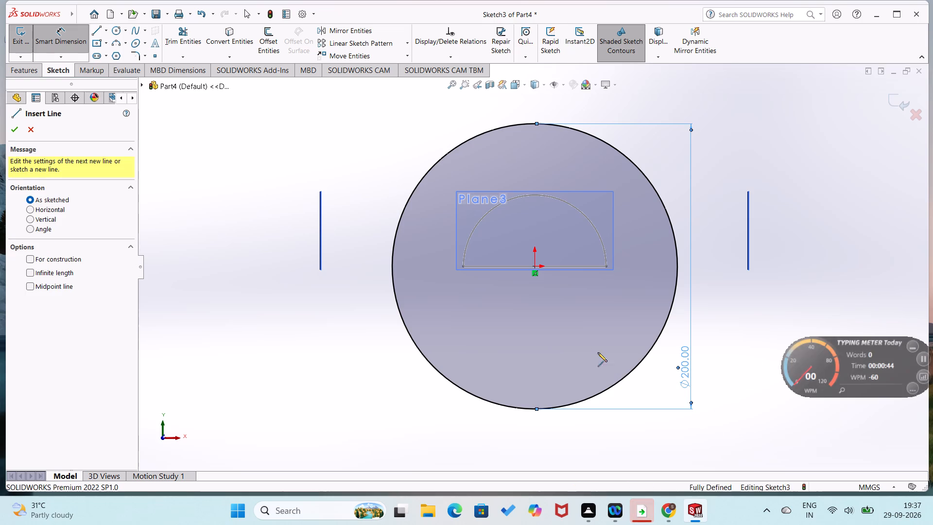
click(391, 266)
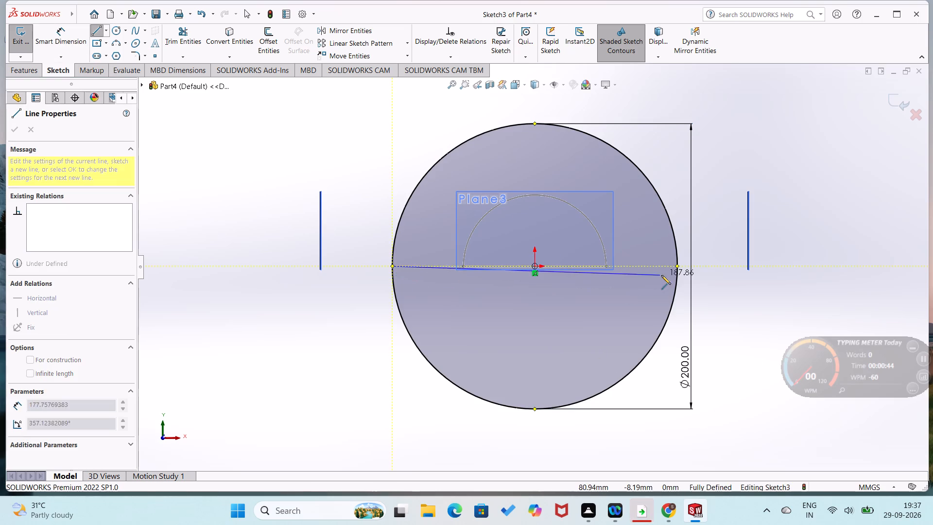
click(677, 267)
right_drag(708, 331, 701, 239)
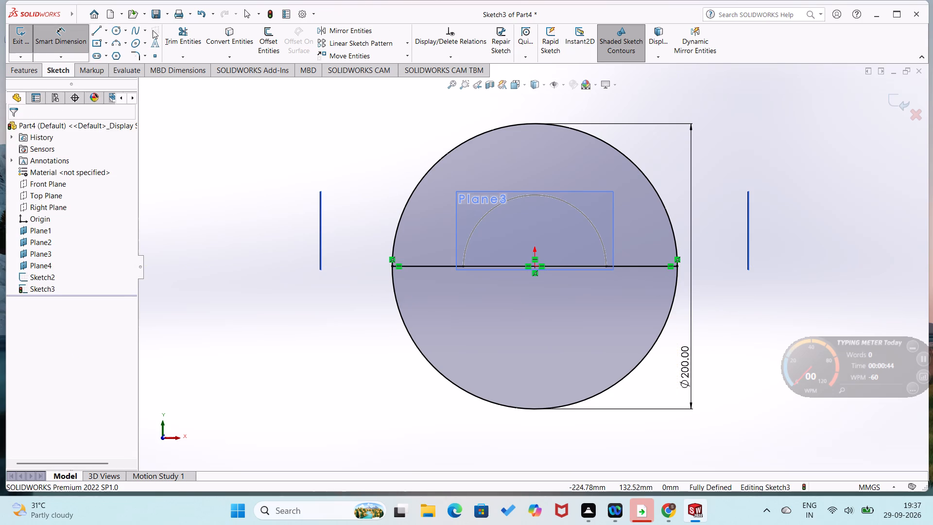
Trim away the lower half of the 200 mm circle below the horizontal line, using Trim to closest.
click(179, 45)
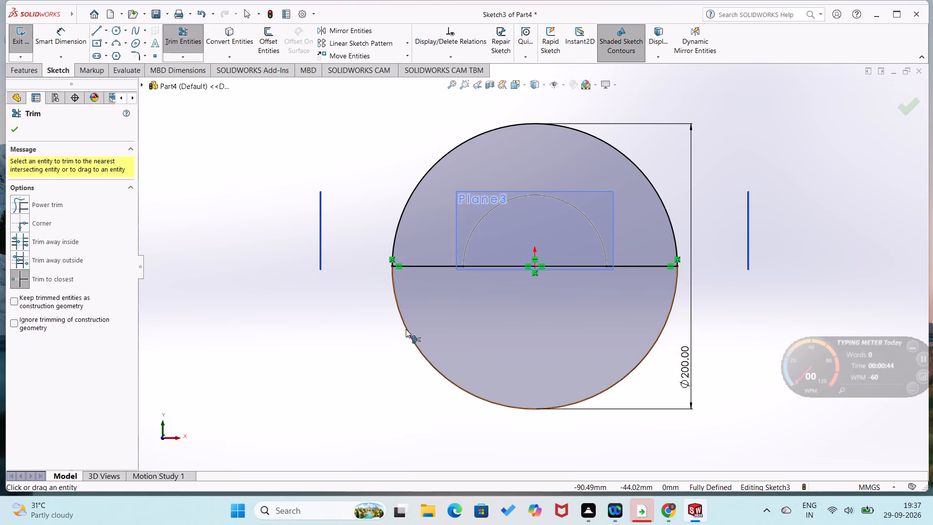
click(406, 329)
middle_drag(413, 329, 442, 377)
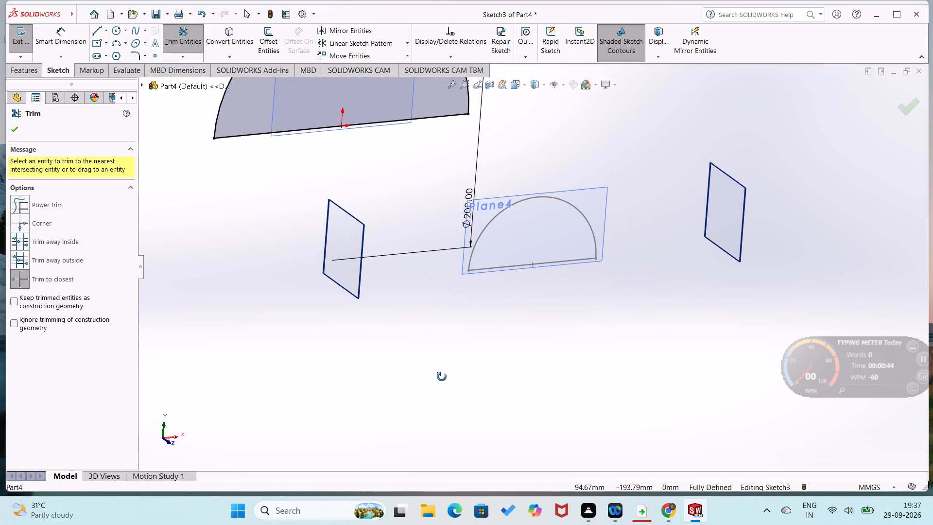
middle_drag(442, 377, 419, 343)
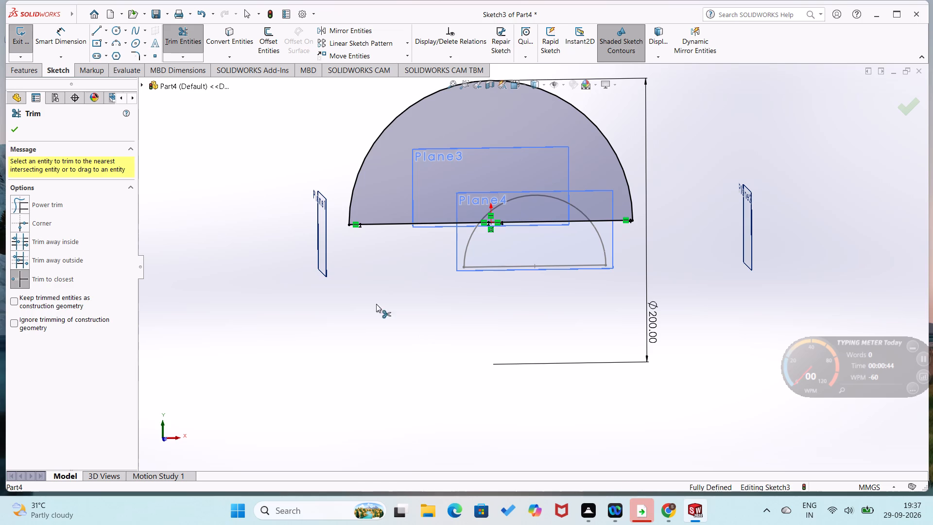
middle_drag(289, 257, 339, 279)
click(18, 130)
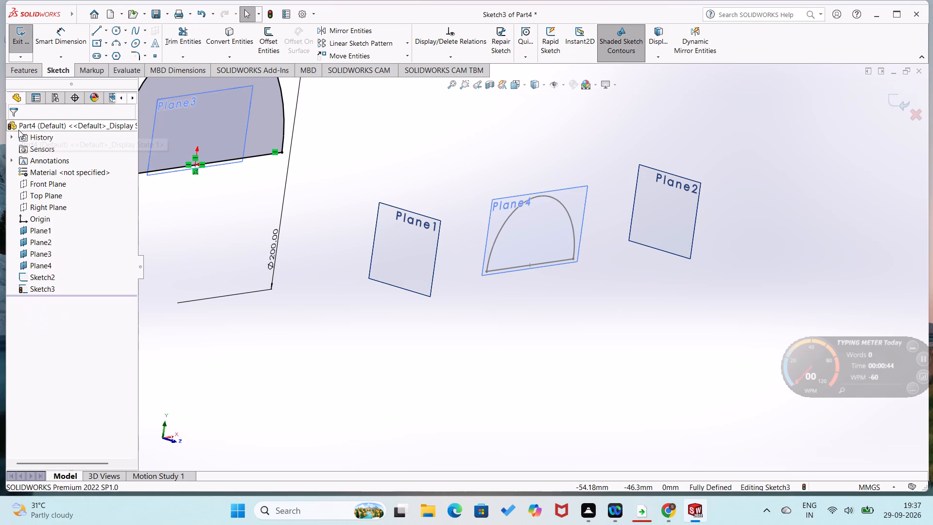
Exit the 200 mm semicircle sketch on Plane3.
click(317, 346)
scroll(321, 342, up, 2)
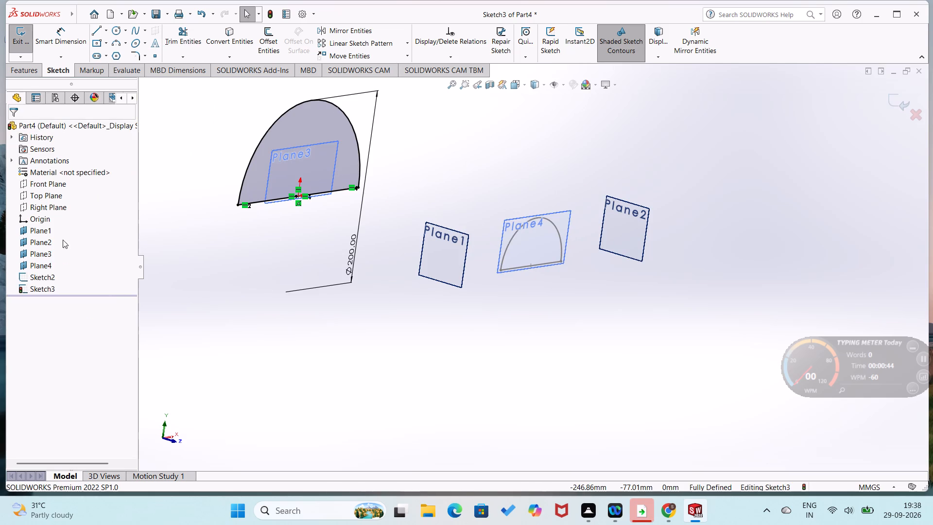
click(43, 227)
click(55, 213)
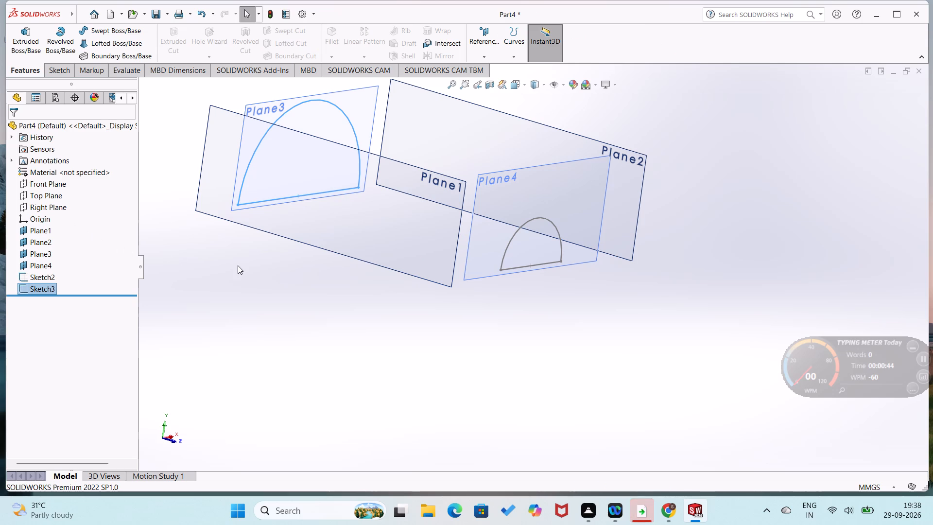
Open a new sketch on Plane2, one of the planes offset from the Right Plane.
click(44, 242)
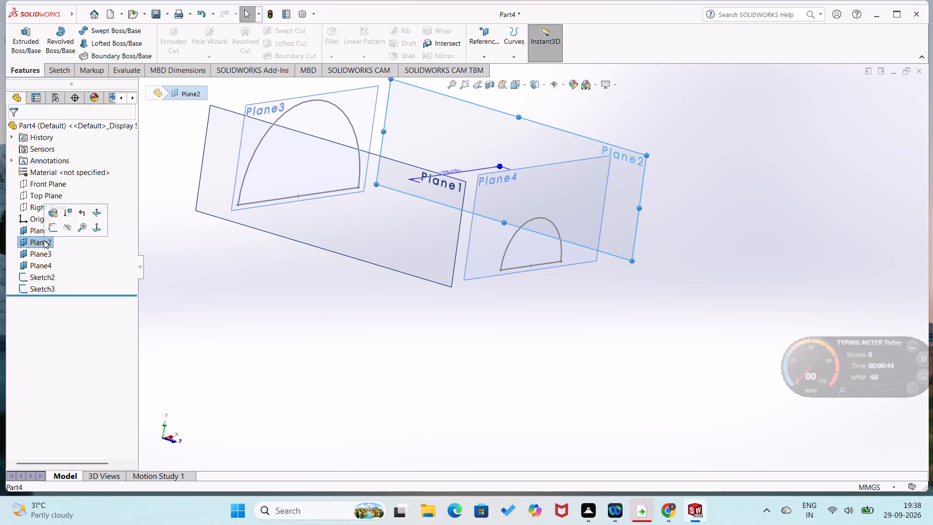
click(44, 240)
click(56, 226)
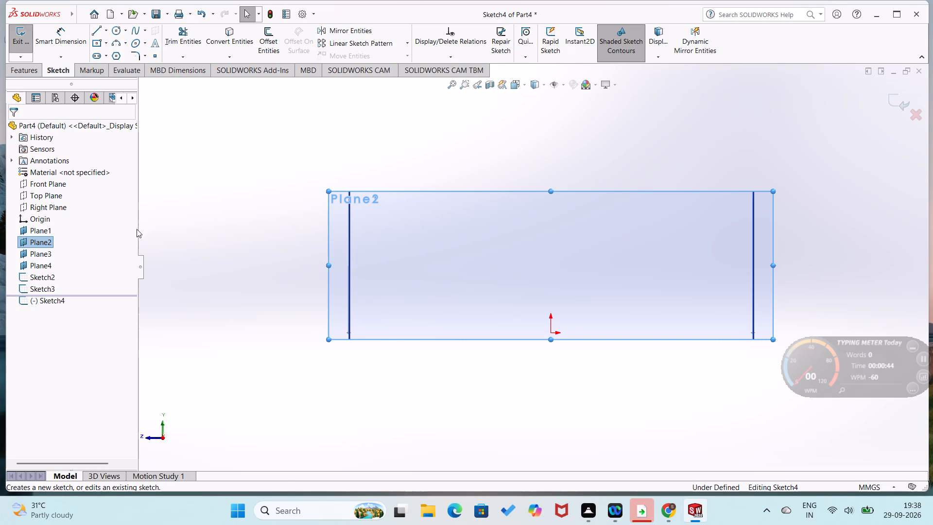
Sketch a circle of about 59 mm radius centred on the origin.
right_drag(190, 277, 254, 224)
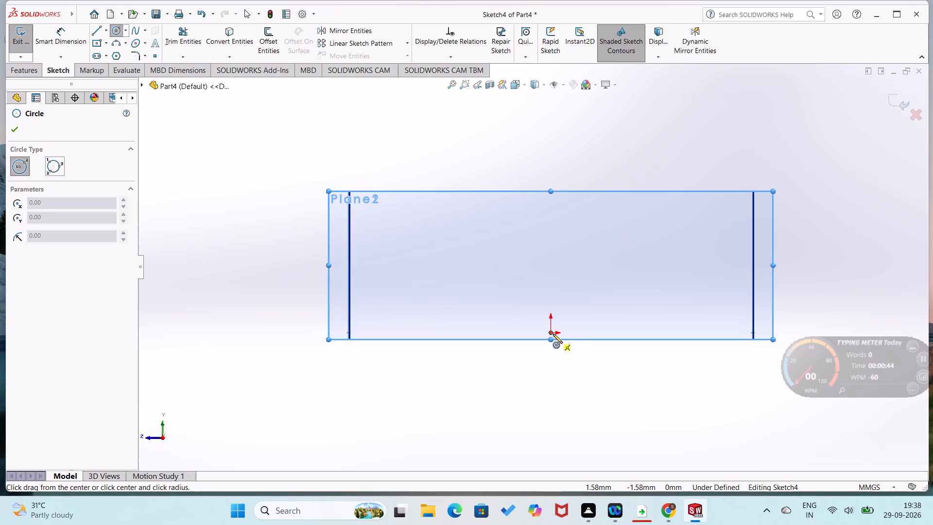
click(553, 332)
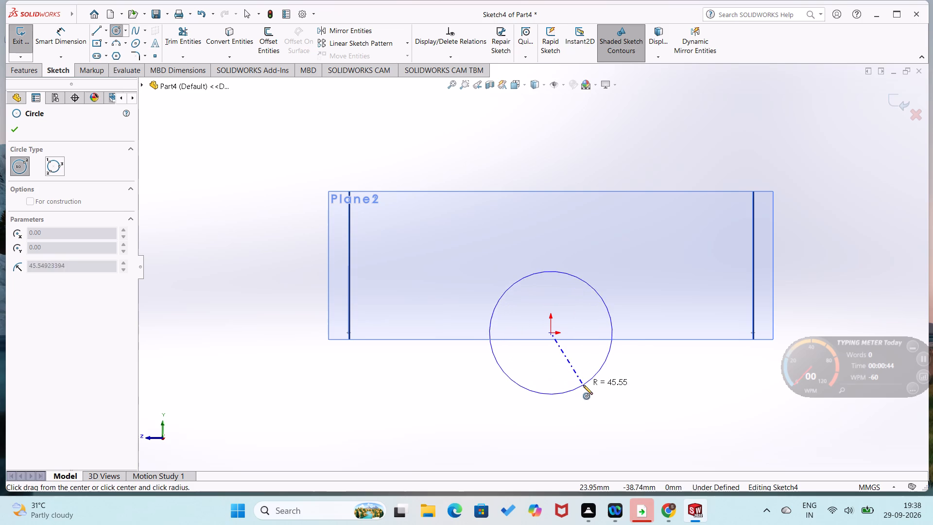
click(589, 402)
Dimension the Plane2 circle's diameter and set it to 100 mm.
right_drag(624, 426, 676, 305)
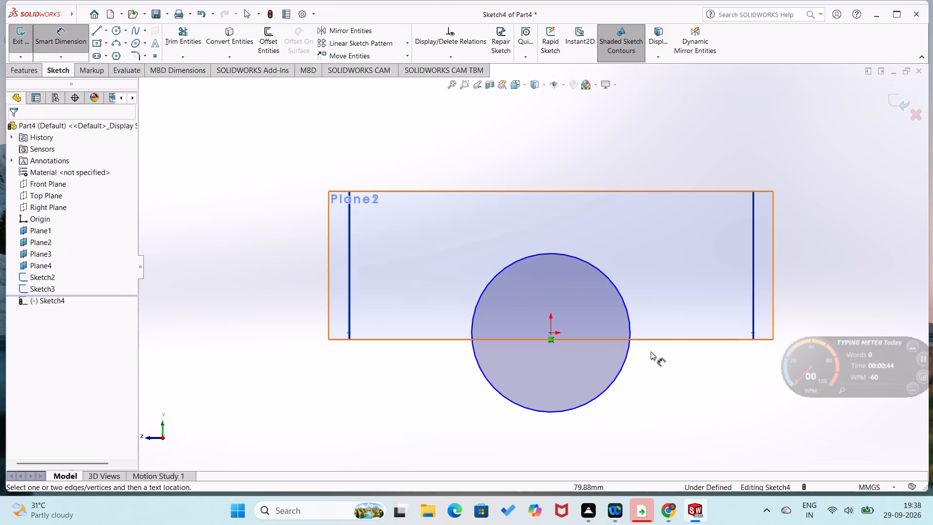
click(628, 360)
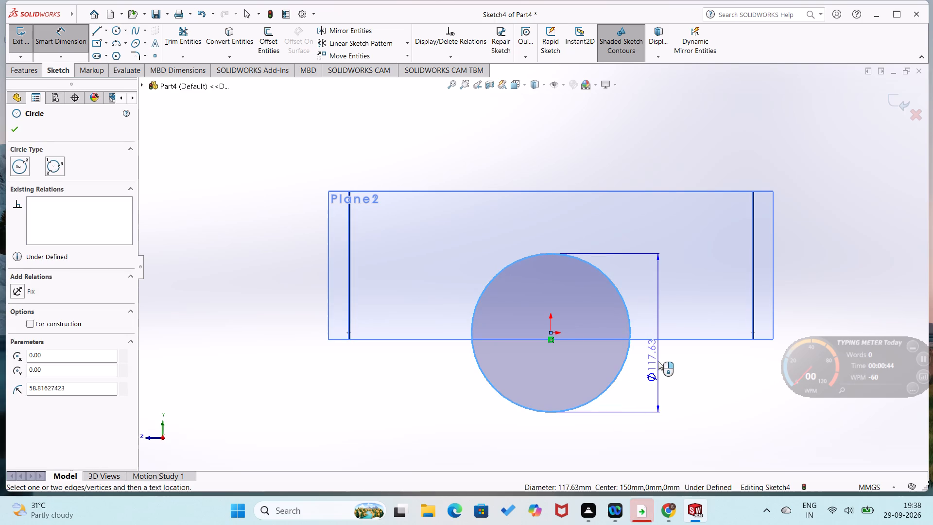
click(658, 361)
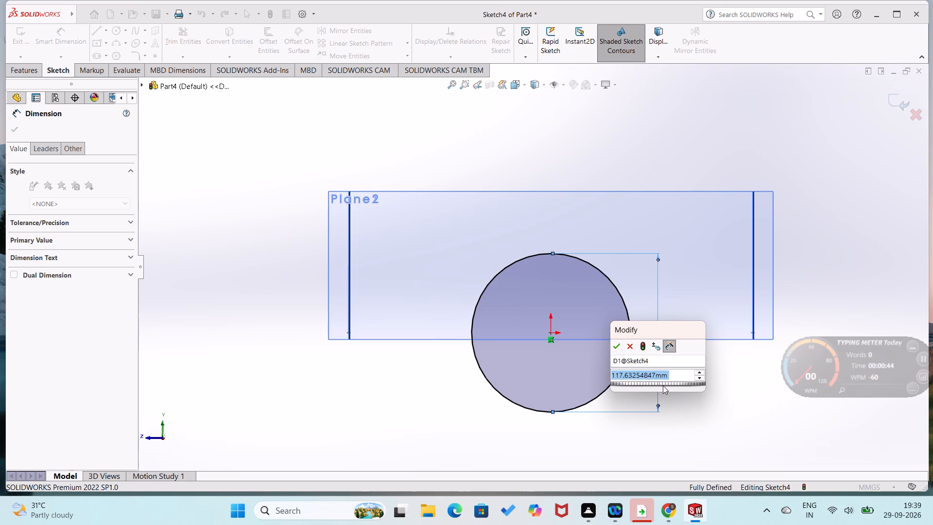
text(100)
key(Return)
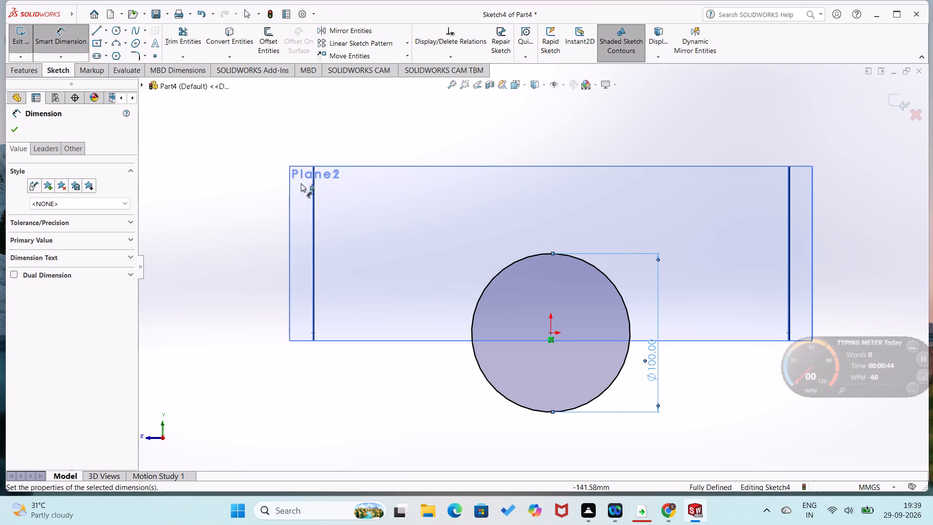
Draw a horizontal line through the origin across the full width of the 100 mm circle.
right_drag(242, 160, 170, 193)
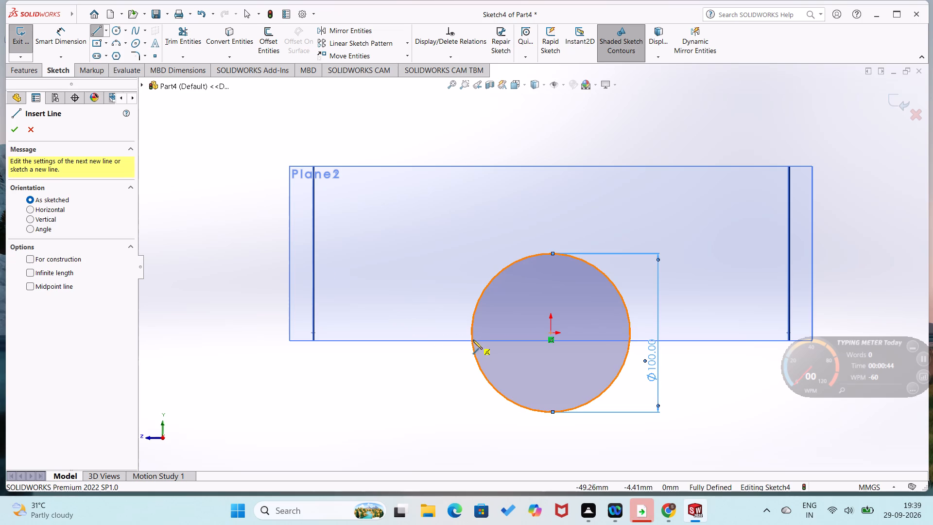
scroll(471, 341, down, 3)
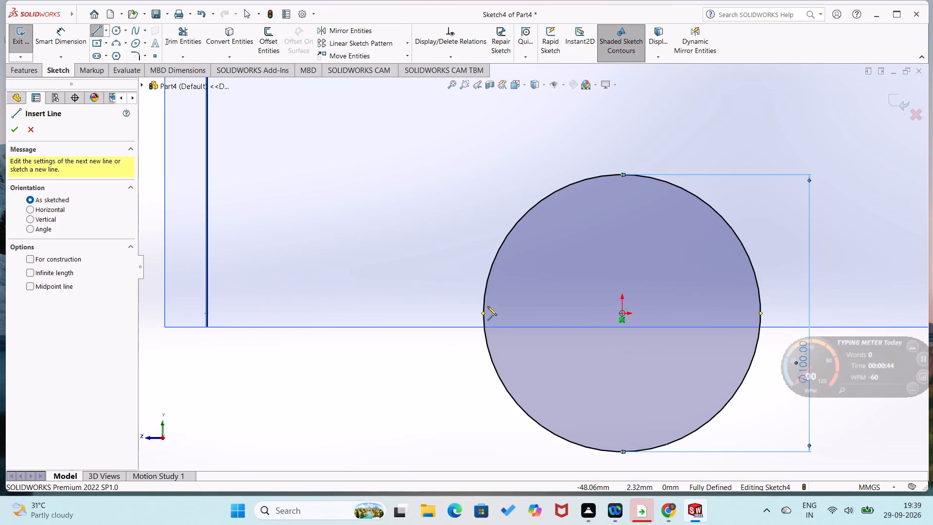
click(483, 313)
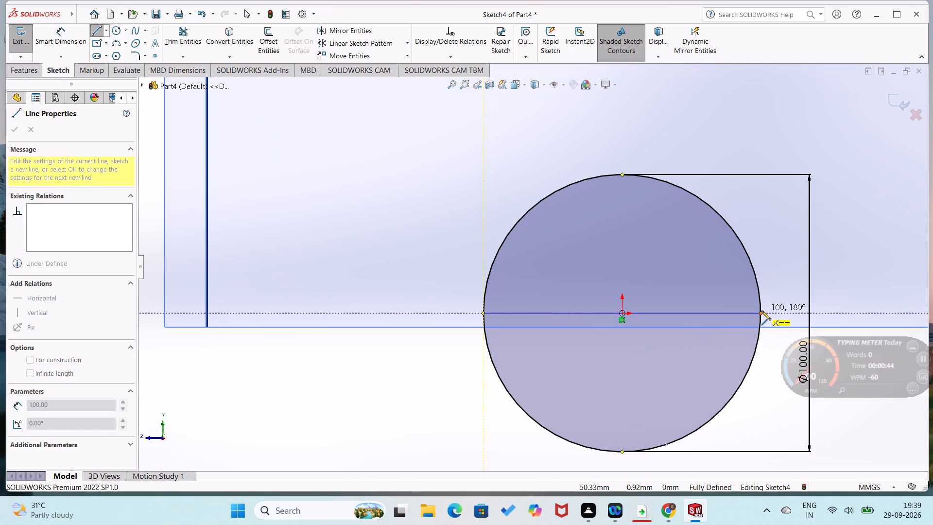
click(761, 314)
right_drag(759, 334, 775, 199)
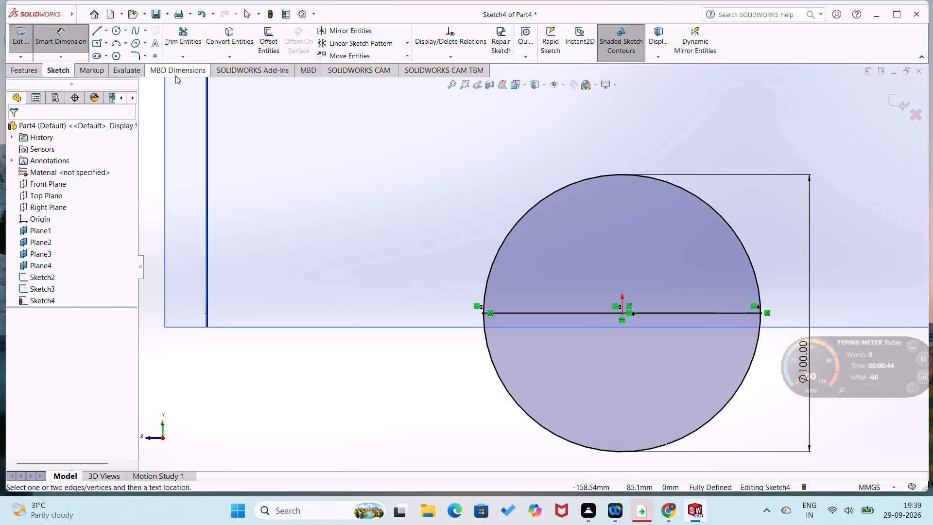
Trim away the lower half of the 100 mm circle below the horizontal line, using Trim to closest.
click(181, 38)
click(520, 405)
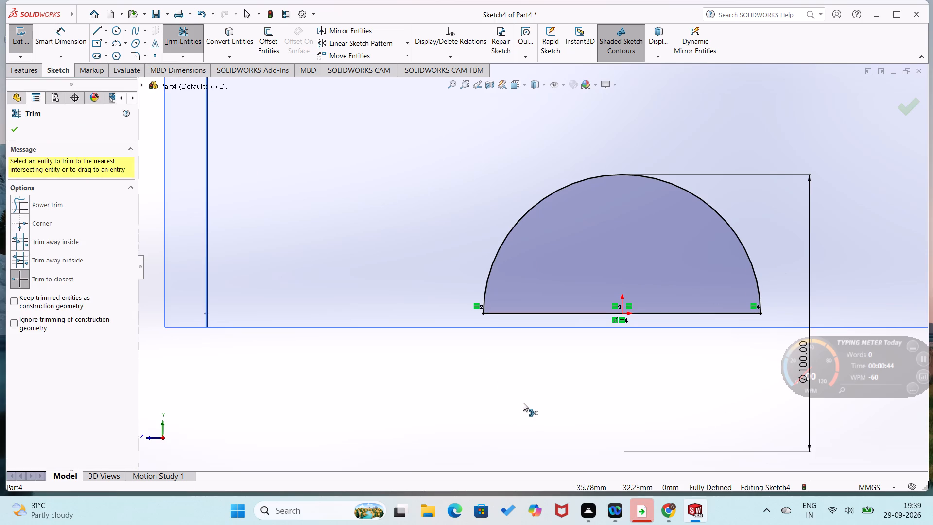
click(17, 128)
Exit the 100 mm semicircle sketch on Plane2.
scroll(259, 295, up, 2)
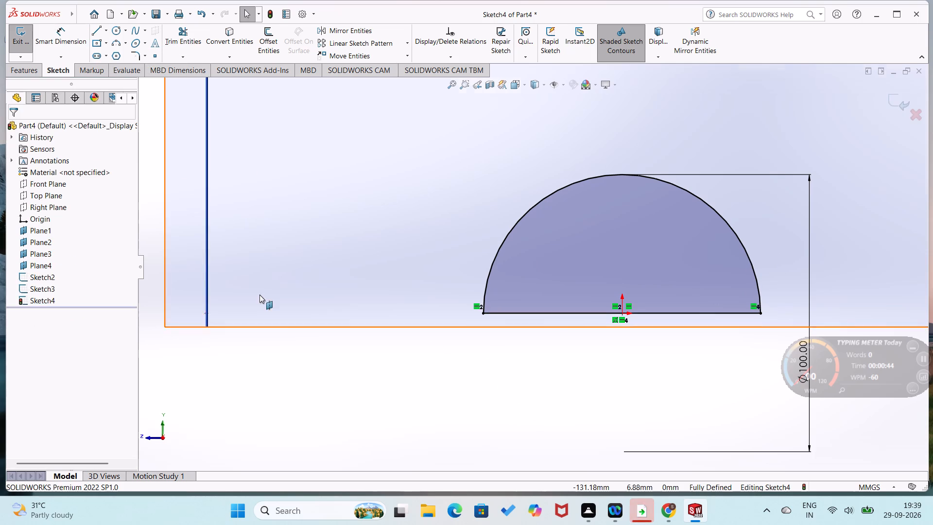
scroll(259, 295, up, 2)
scroll(153, 286, up, 3)
middle_drag(235, 290, 247, 307)
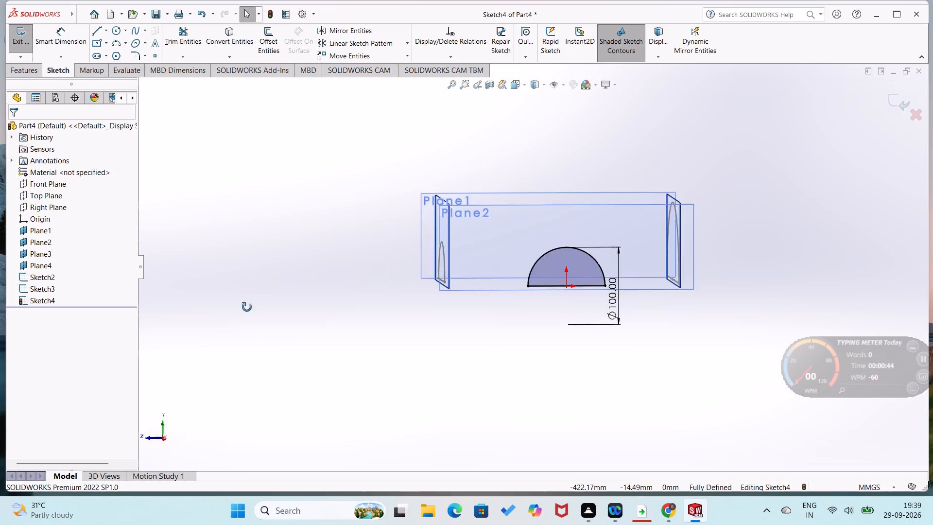
middle_drag(247, 307, 276, 348)
scroll(271, 332, up, 1)
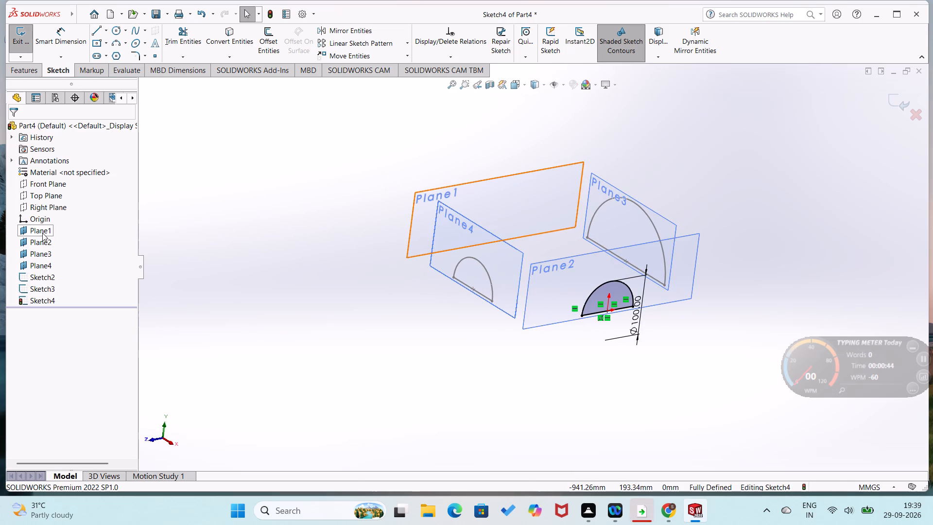
right_click(42, 233)
click(51, 219)
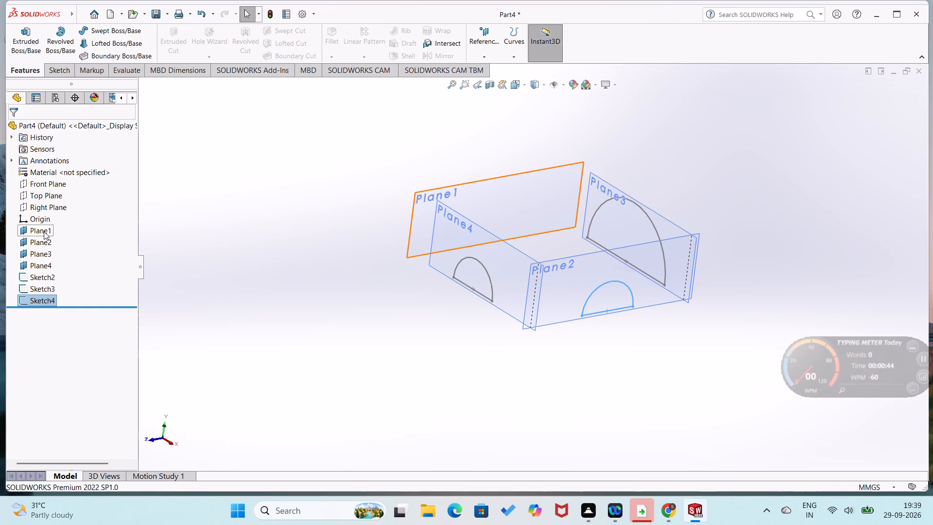
Open a new sketch on Plane1, the offset plane opposite Plane2.
right_click(44, 231)
click(55, 219)
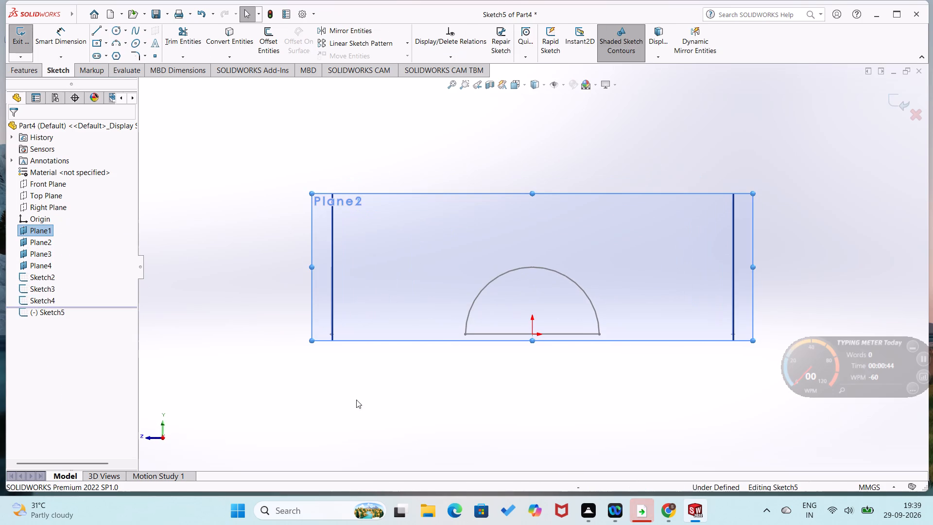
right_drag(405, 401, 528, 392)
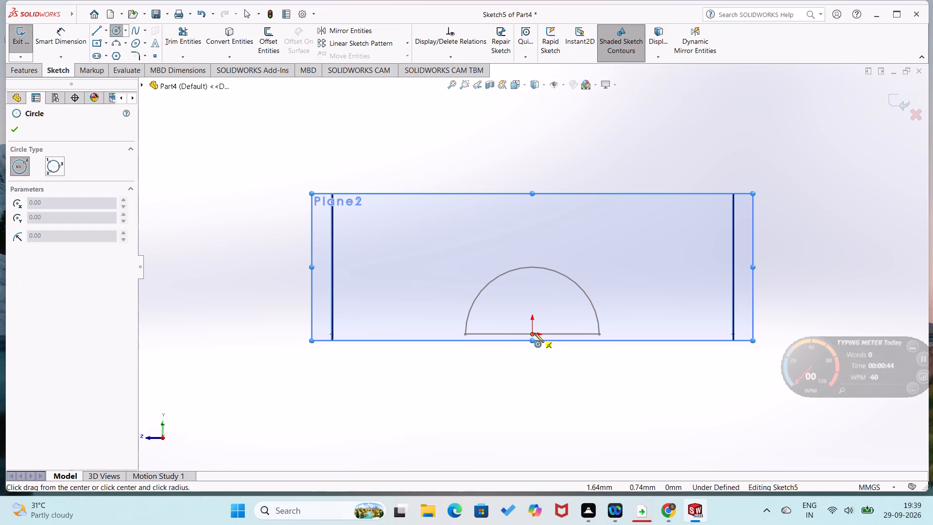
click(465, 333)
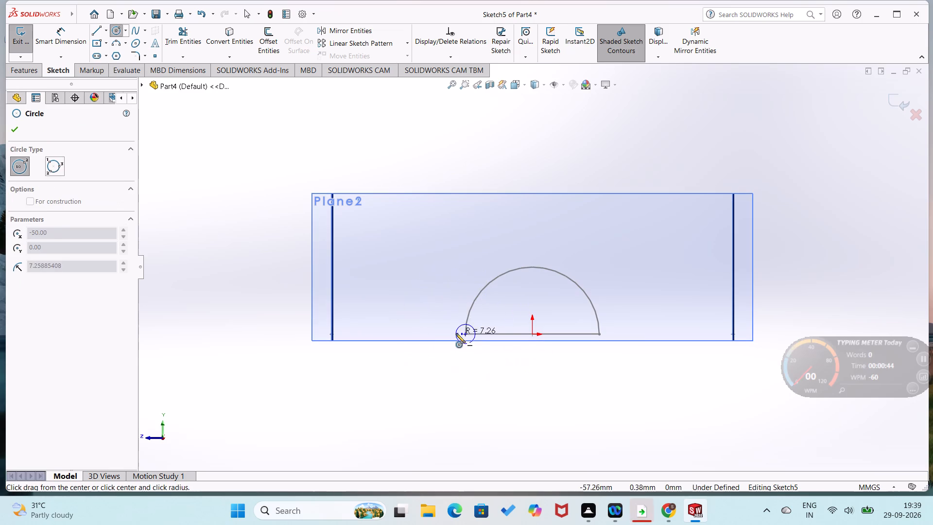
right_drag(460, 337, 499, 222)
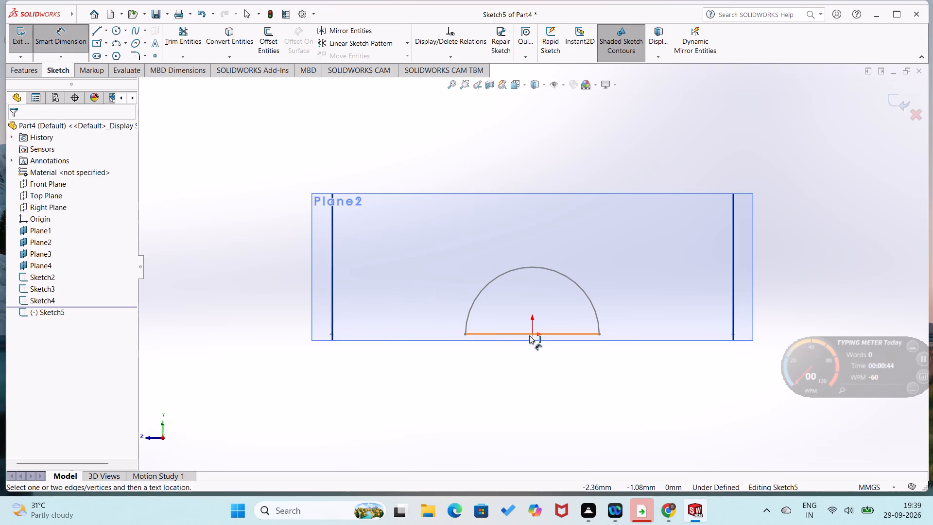
Sketch a 50 mm radius circle centred on the origin, snapping its edge to the existing semicircle's endpoint.
right_drag(522, 353, 562, 328)
click(530, 336)
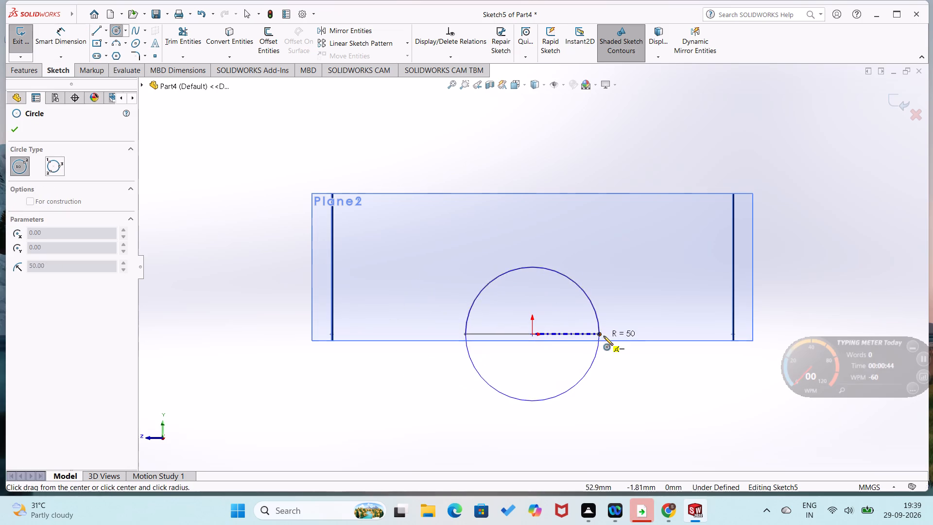
click(598, 334)
right_drag(591, 396, 593, 310)
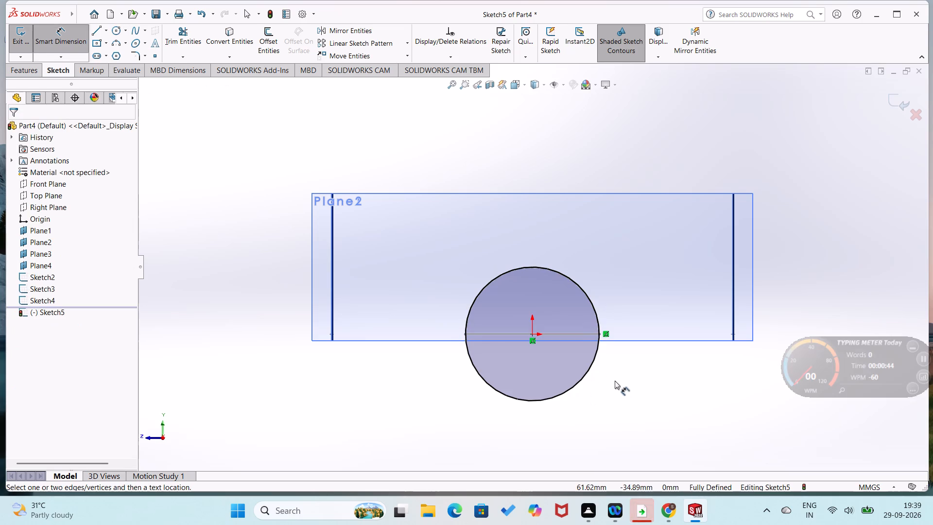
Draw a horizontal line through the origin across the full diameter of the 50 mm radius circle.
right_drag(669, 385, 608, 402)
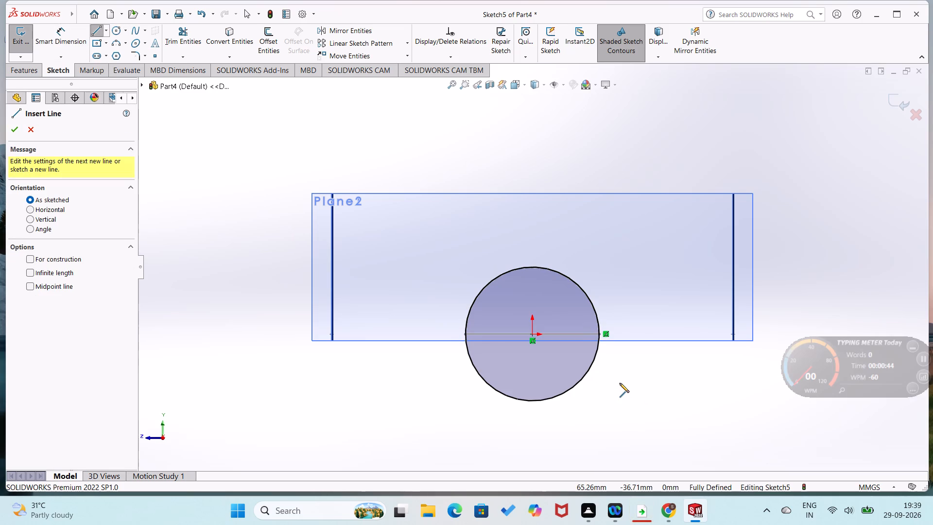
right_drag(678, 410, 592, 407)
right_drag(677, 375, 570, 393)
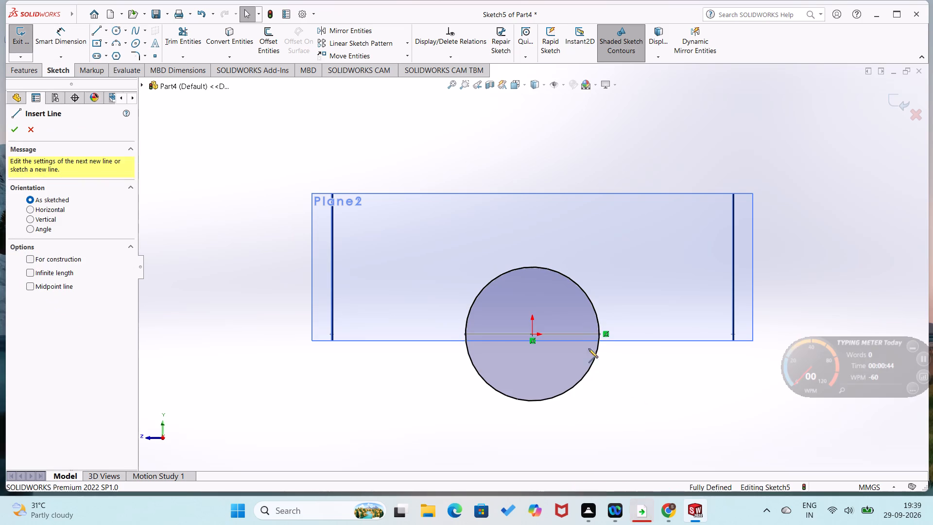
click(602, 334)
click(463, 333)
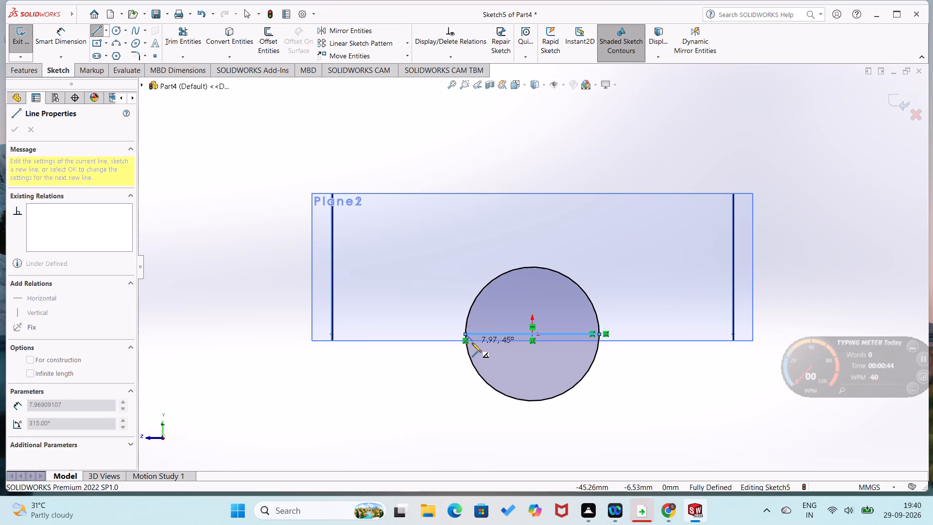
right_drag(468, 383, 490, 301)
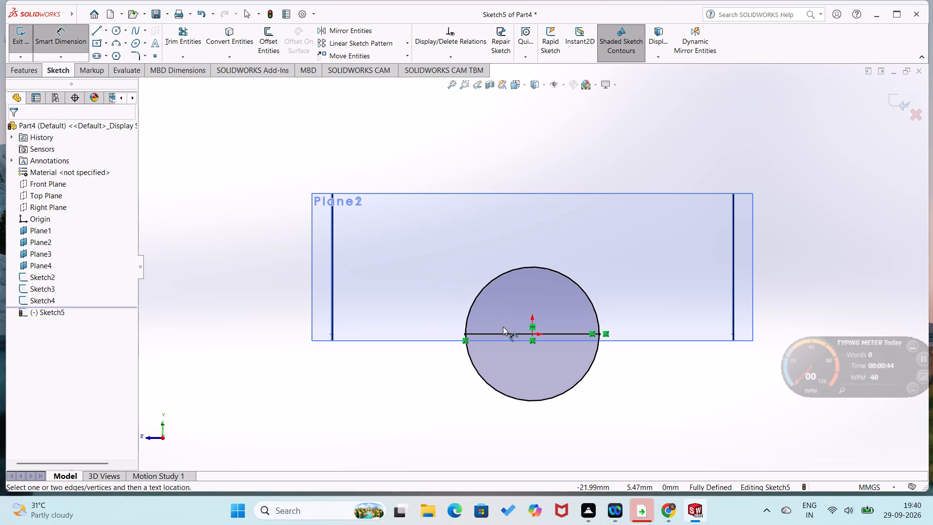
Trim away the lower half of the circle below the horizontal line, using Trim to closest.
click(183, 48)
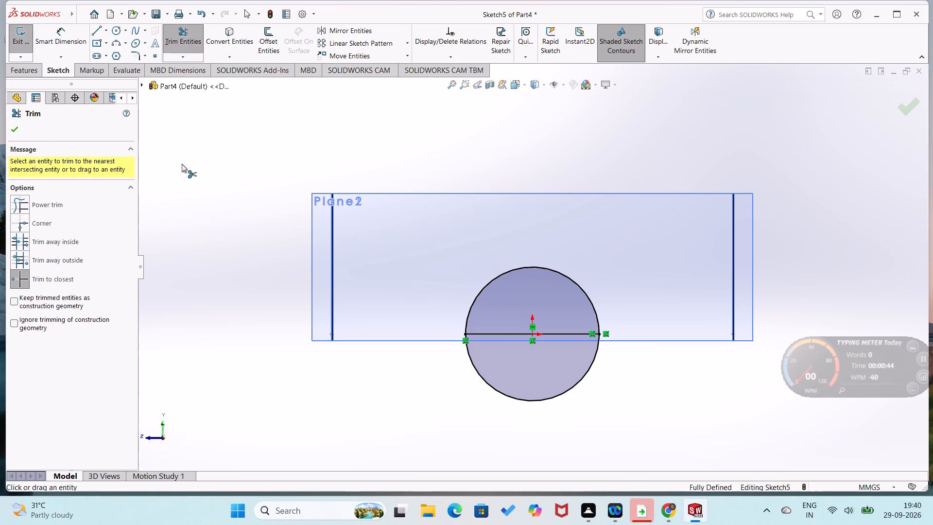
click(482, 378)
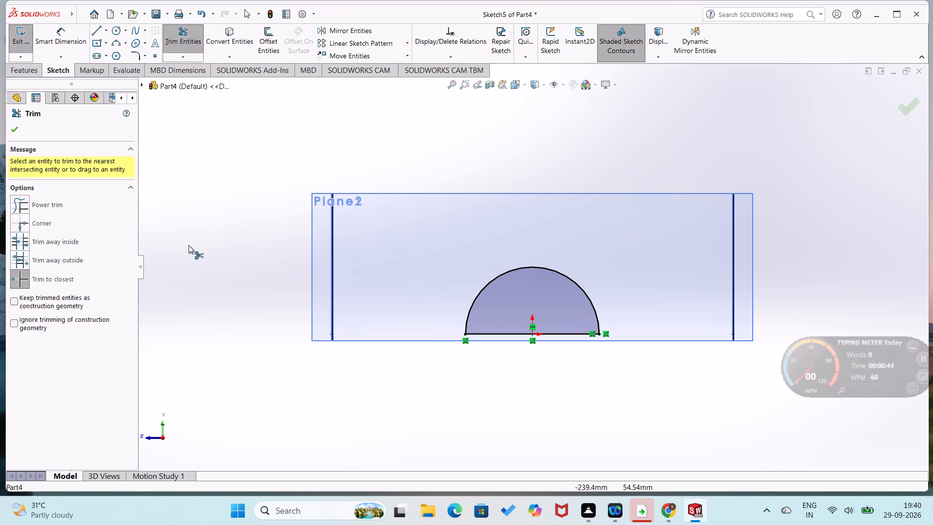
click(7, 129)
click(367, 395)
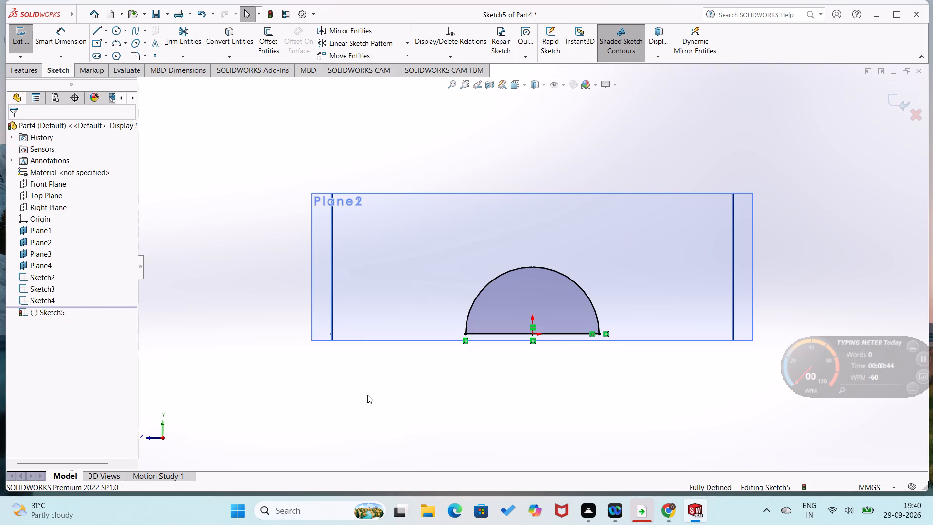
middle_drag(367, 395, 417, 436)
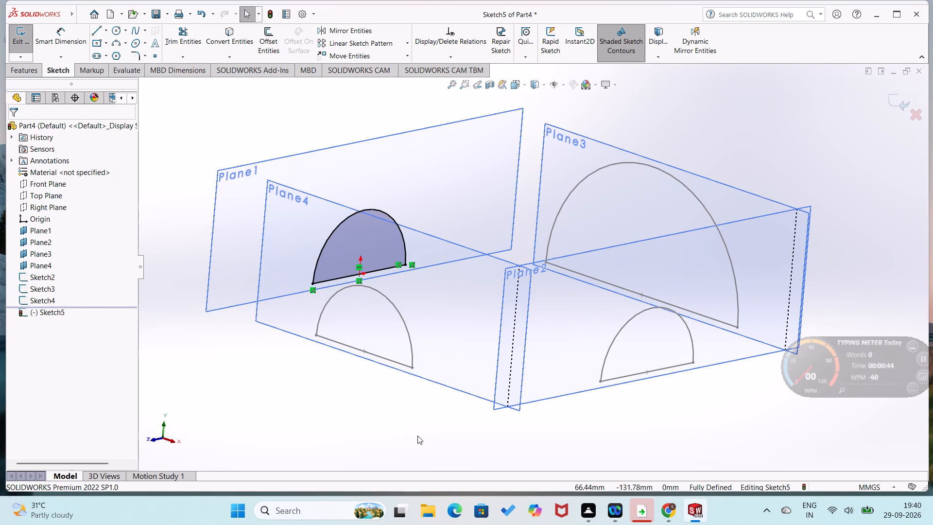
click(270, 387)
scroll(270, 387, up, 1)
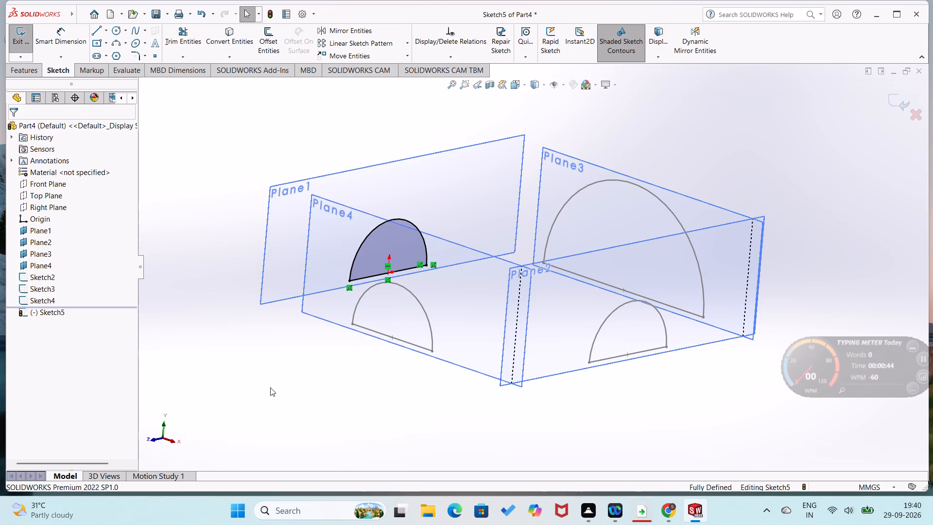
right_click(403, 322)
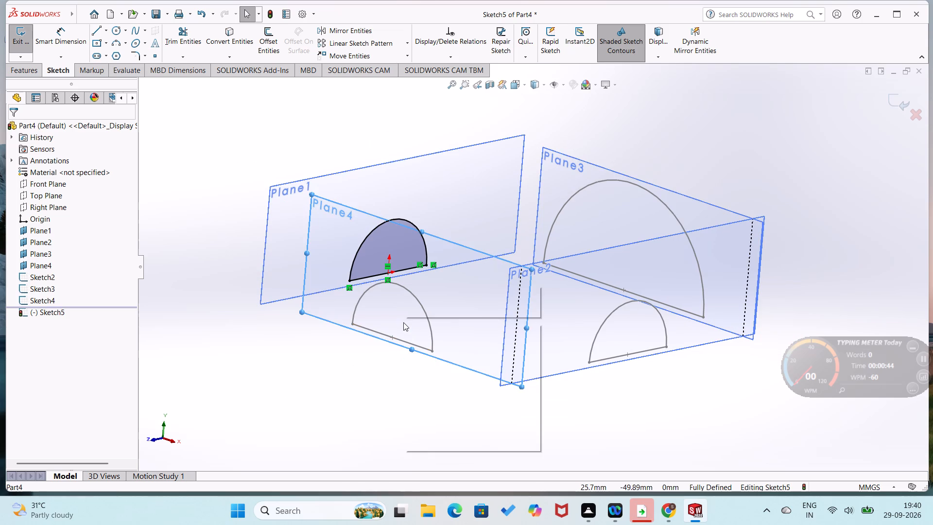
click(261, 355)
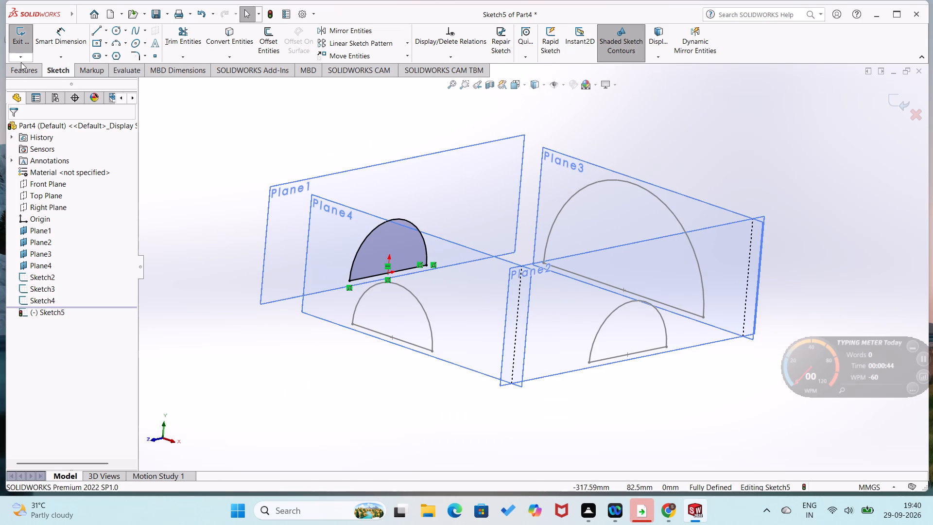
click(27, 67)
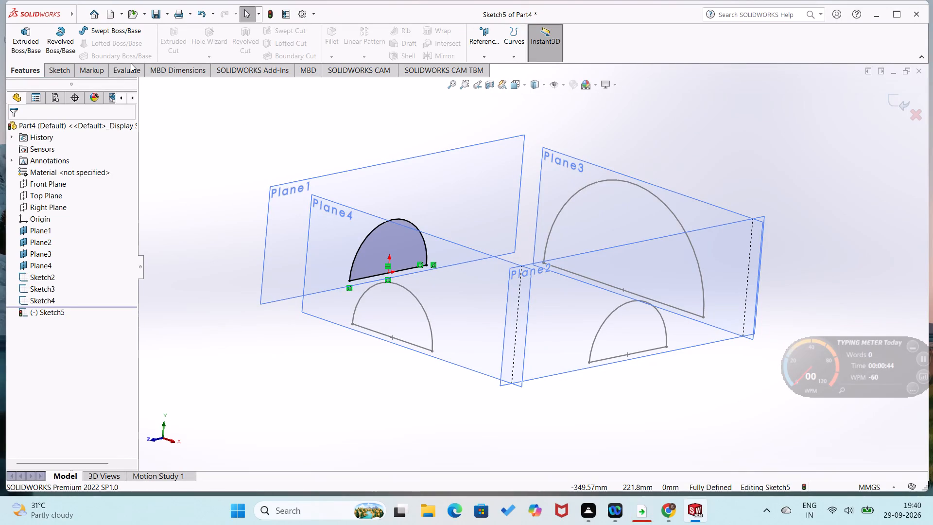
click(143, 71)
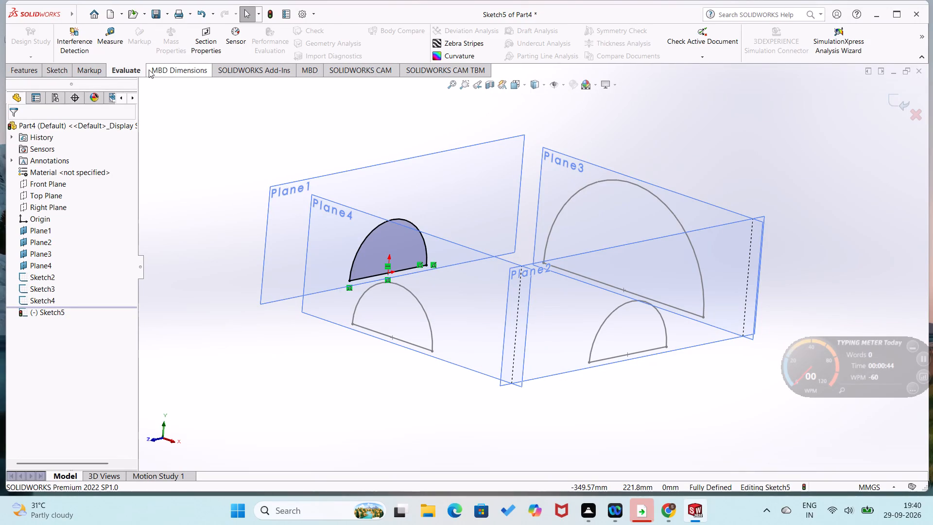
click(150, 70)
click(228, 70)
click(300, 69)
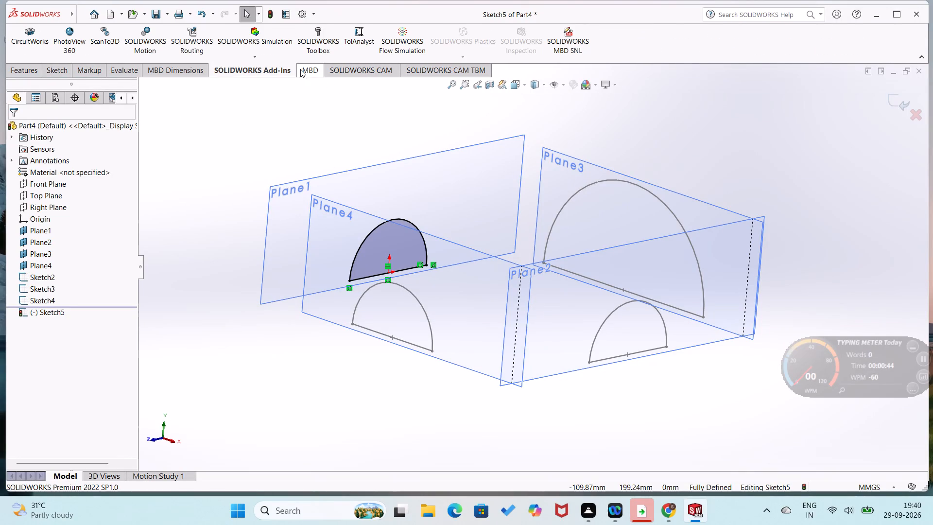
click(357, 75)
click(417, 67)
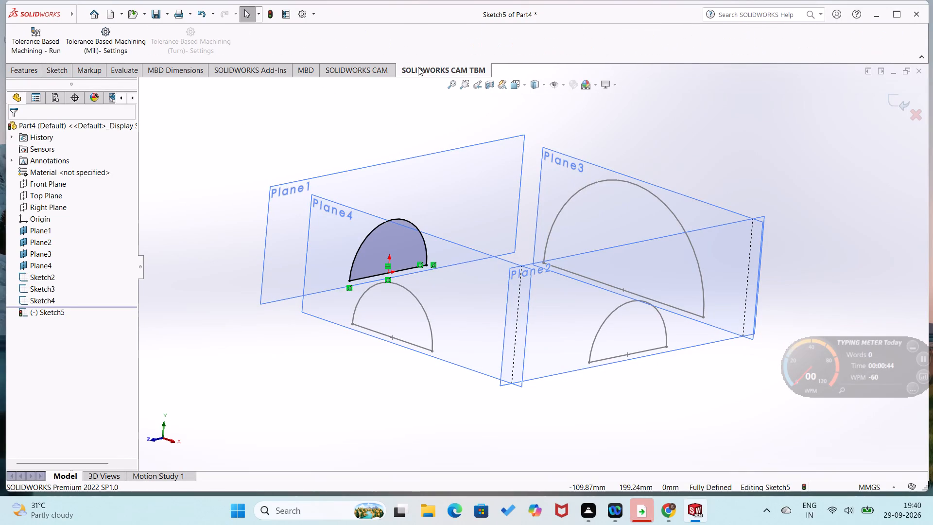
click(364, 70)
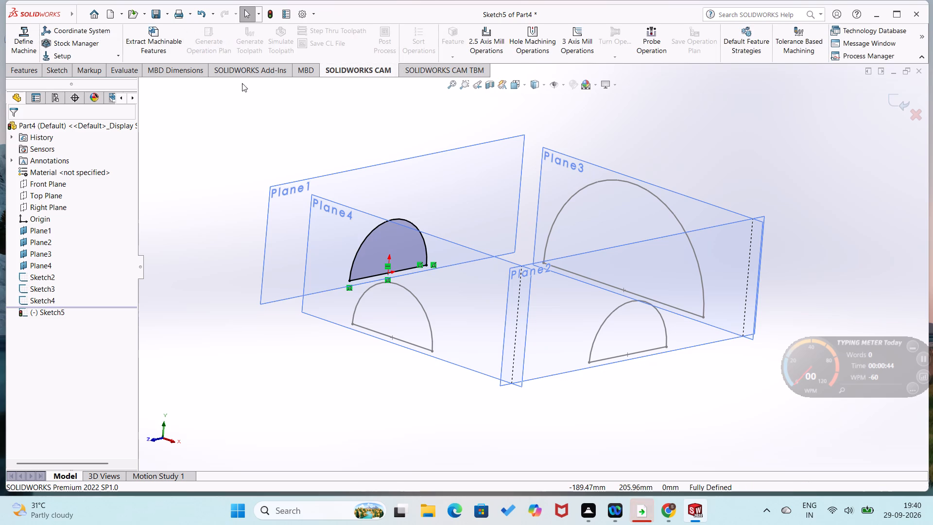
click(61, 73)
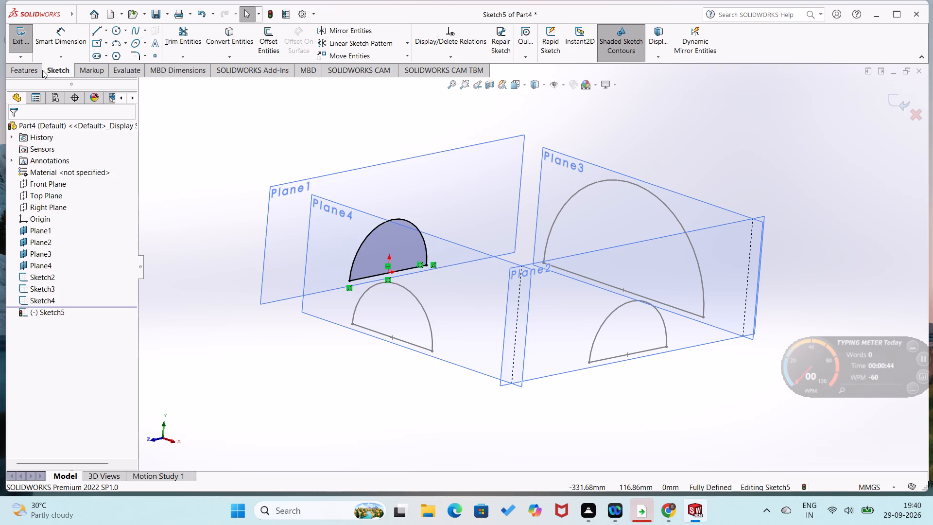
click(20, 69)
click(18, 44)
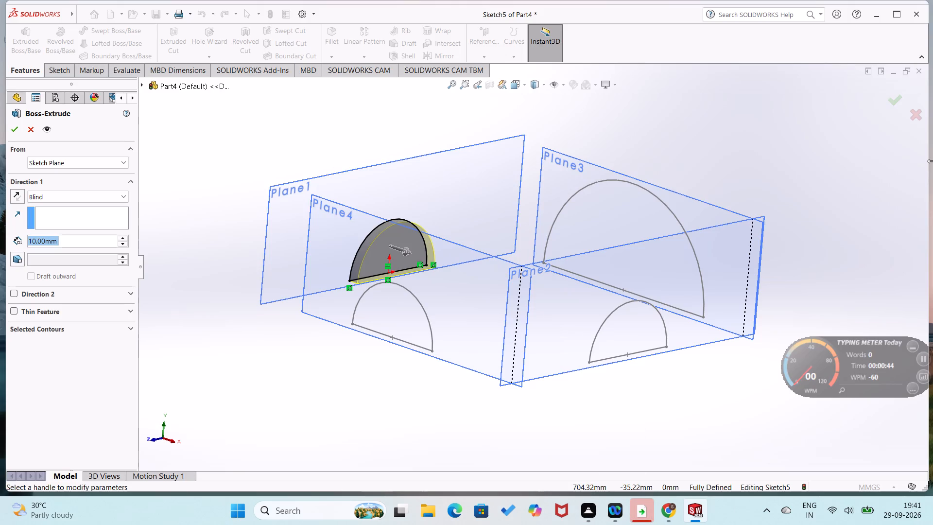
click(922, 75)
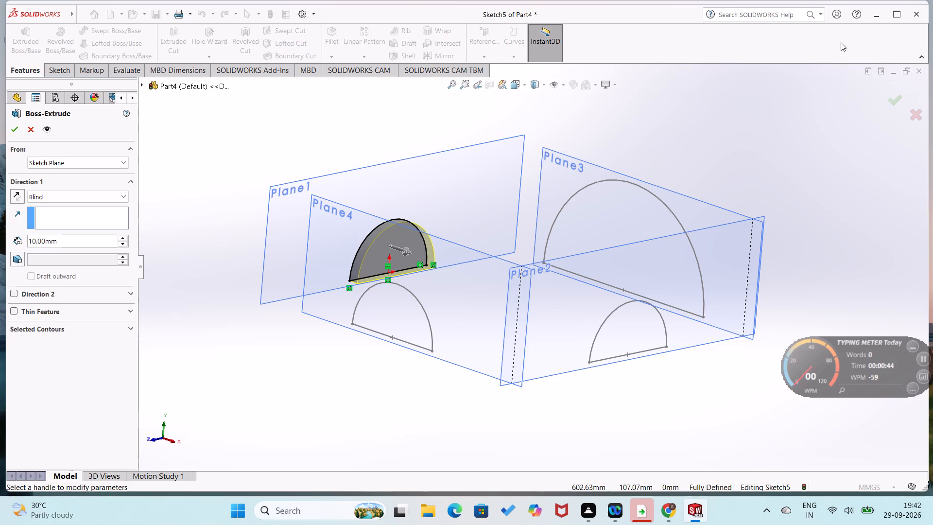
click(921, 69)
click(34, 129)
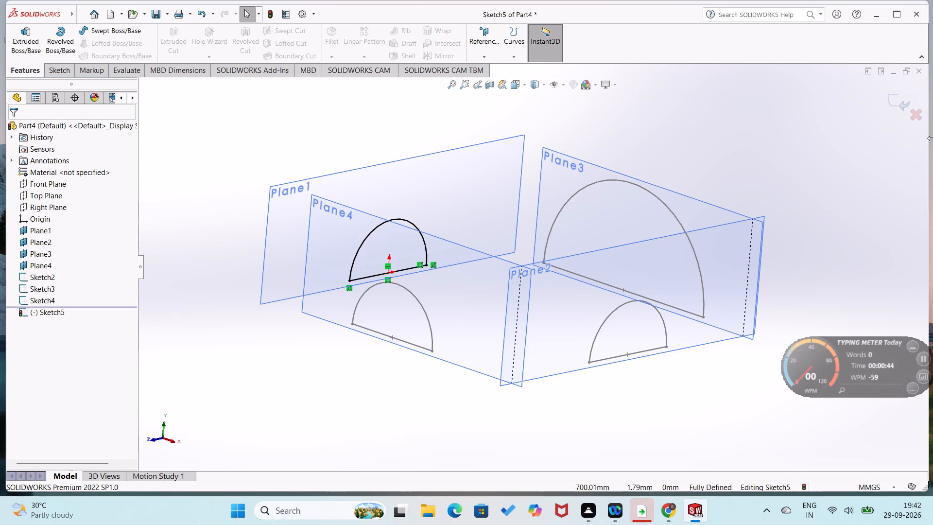
Close the part with the four semicircle sketches without saving its changes.
click(918, 75)
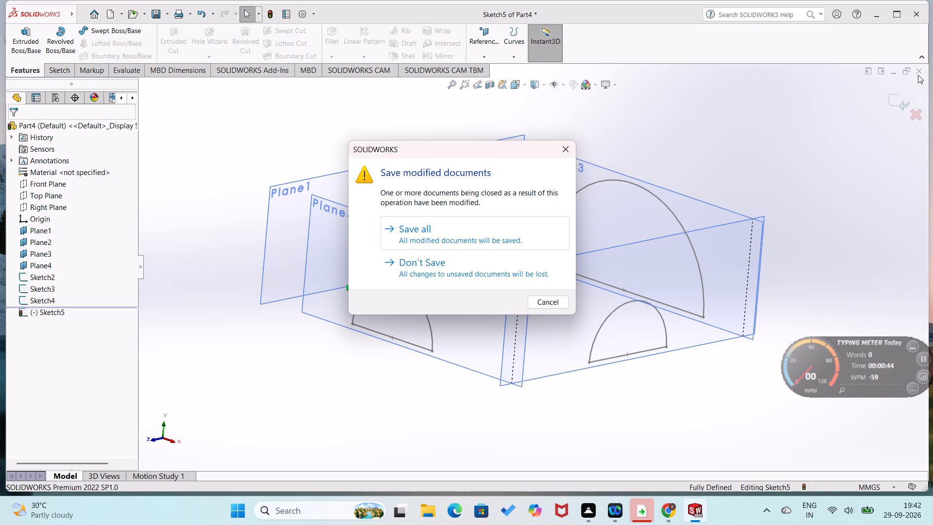
click(434, 278)
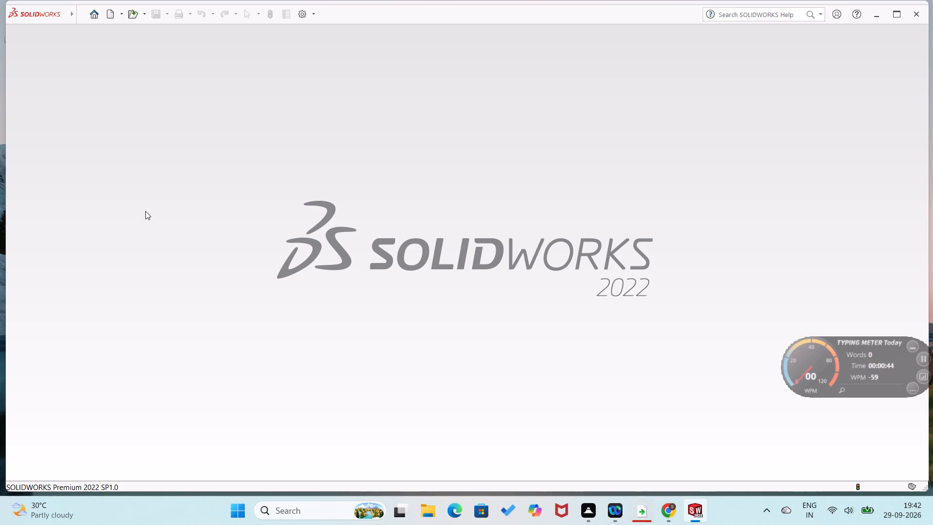
Create a new part document.
click(93, 10)
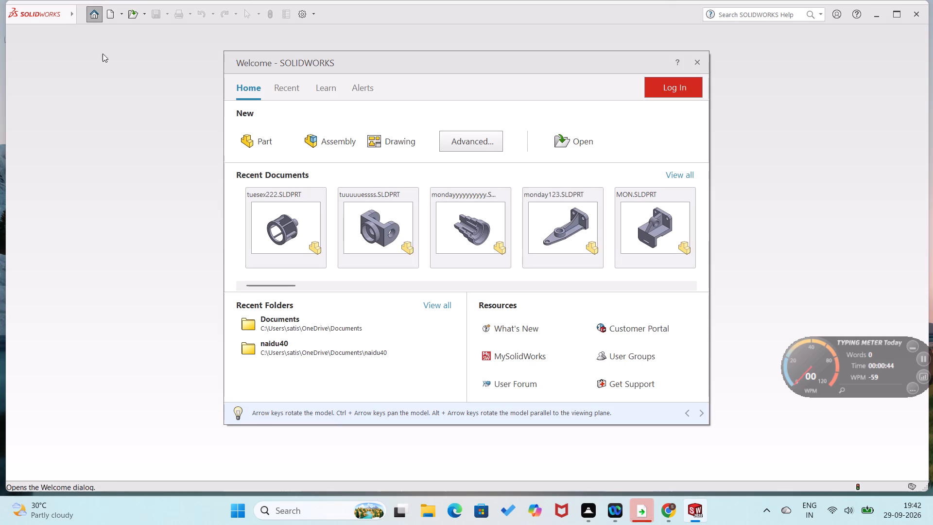
click(238, 139)
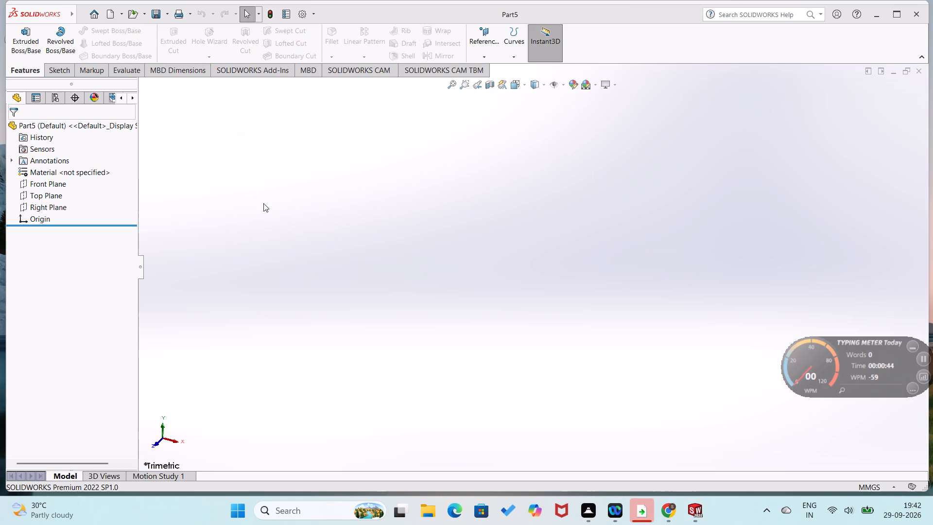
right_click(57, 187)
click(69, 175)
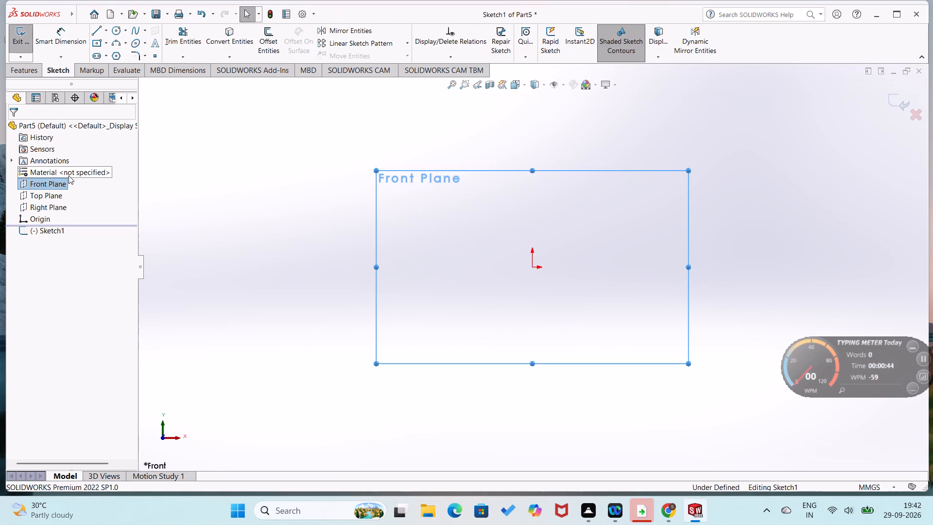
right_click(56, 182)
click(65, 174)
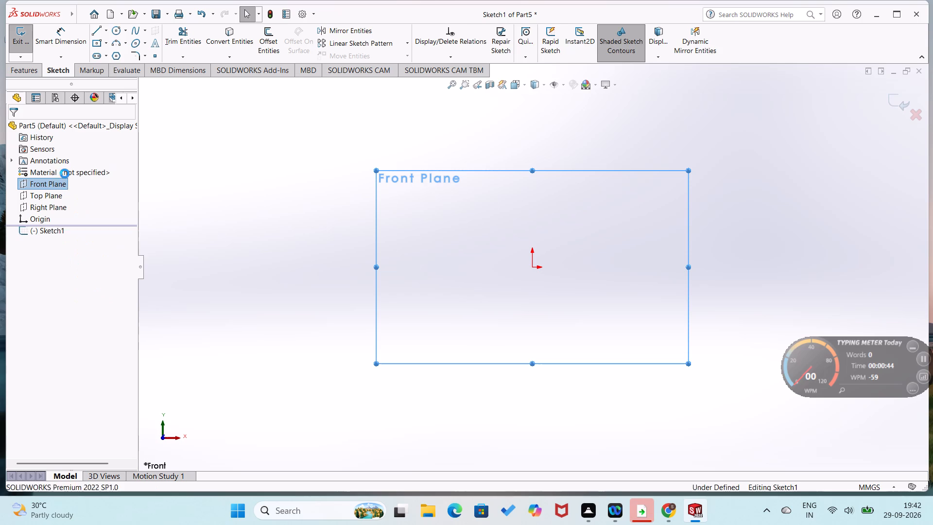
On the Front Plane, sketch a closed thin stepped profile from the origin: about 55 mm horizontal, a downward slope, then about 86 mm horizontal.
right_click(43, 183)
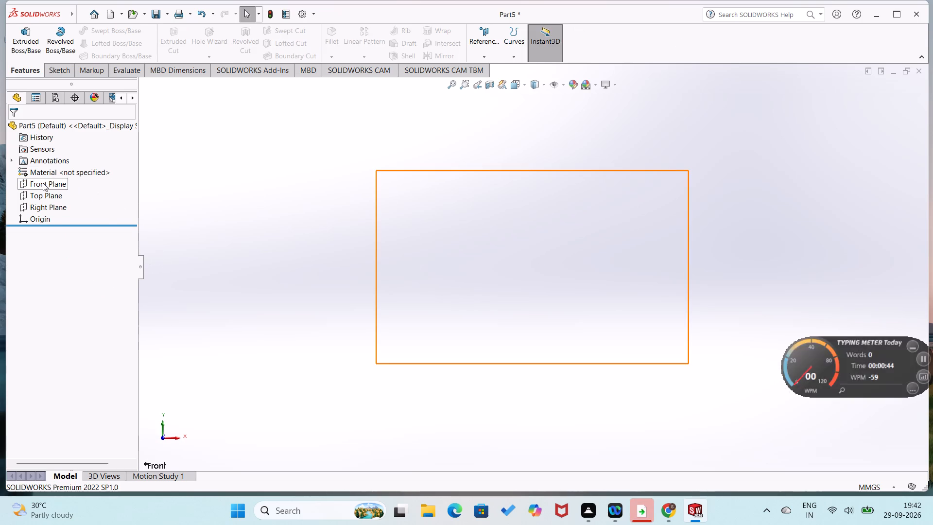
click(53, 170)
right_drag(357, 259, 249, 307)
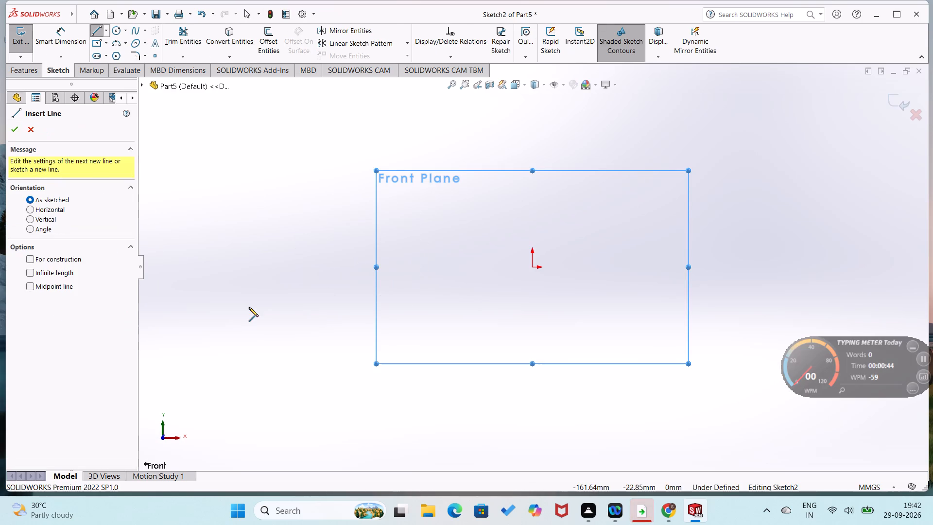
click(533, 266)
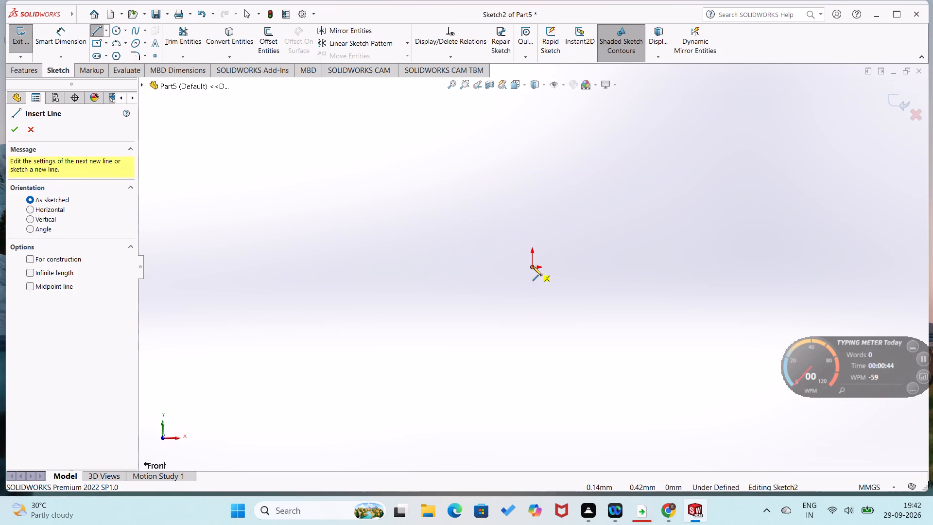
click(624, 266)
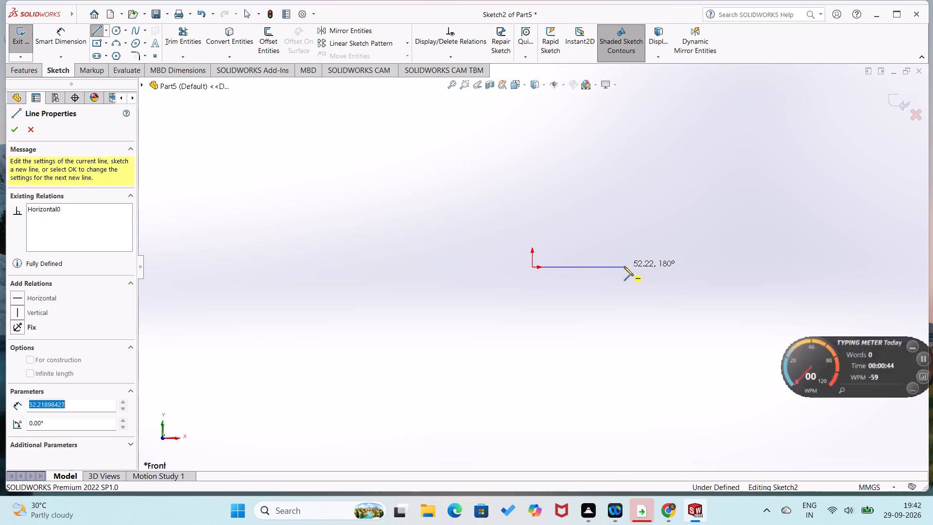
click(654, 306)
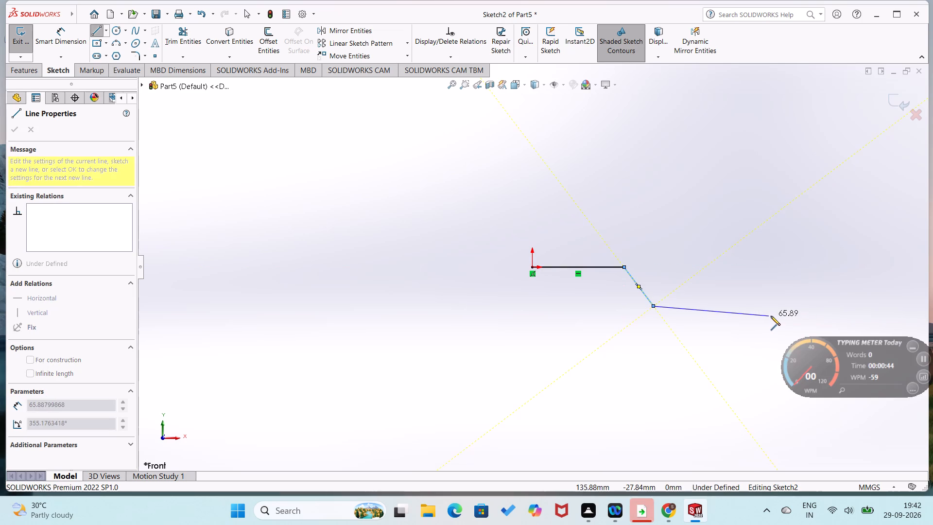
click(798, 306)
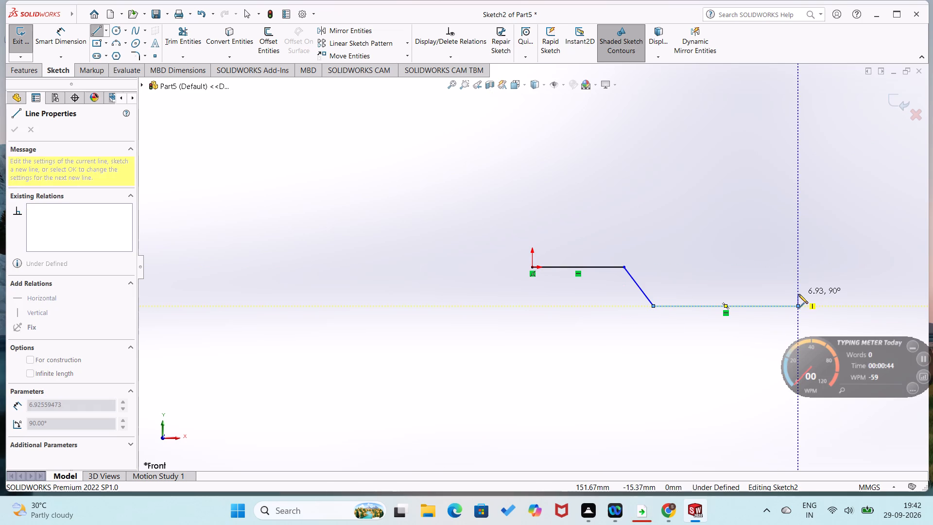
click(798, 294)
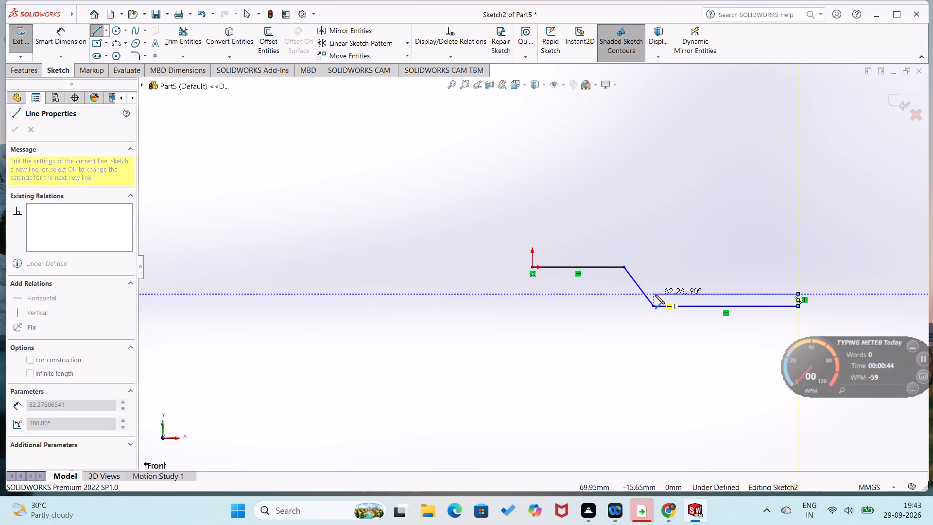
click(655, 295)
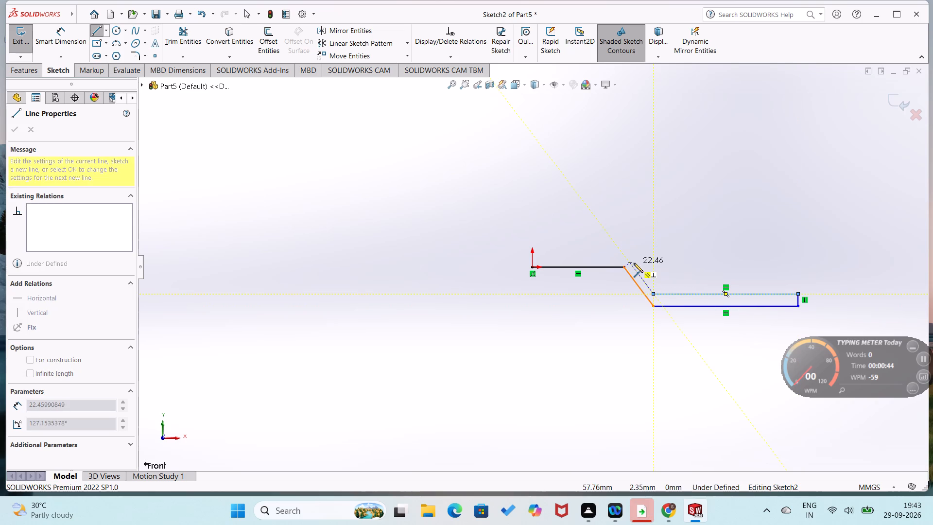
scroll(630, 260, down, 3)
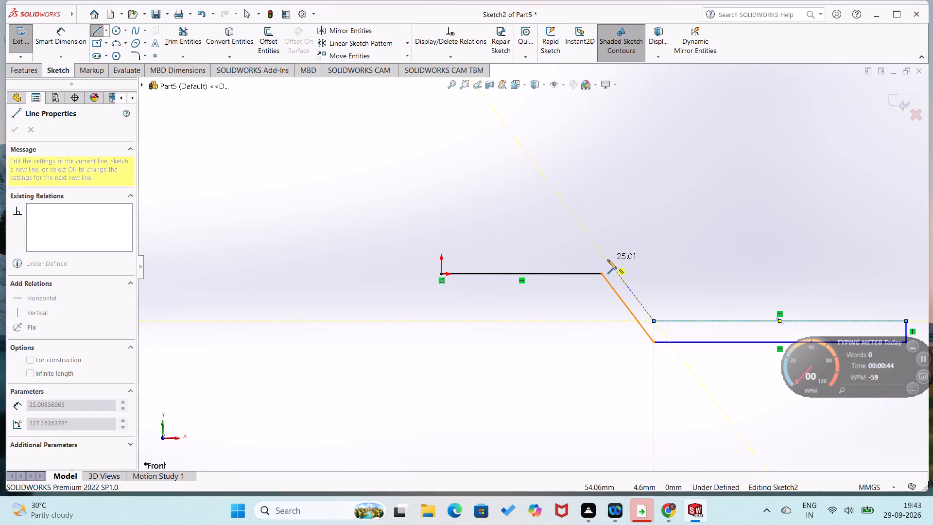
click(607, 259)
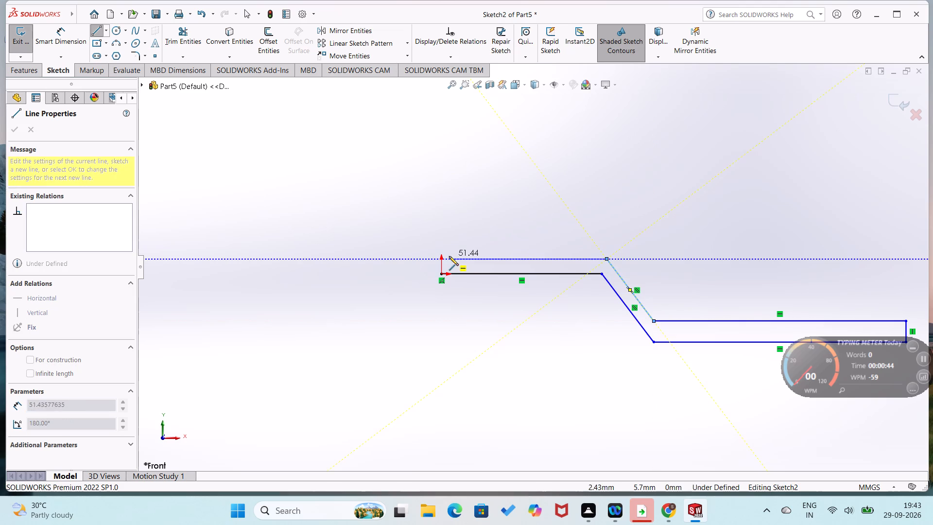
scroll(435, 256, down, 3)
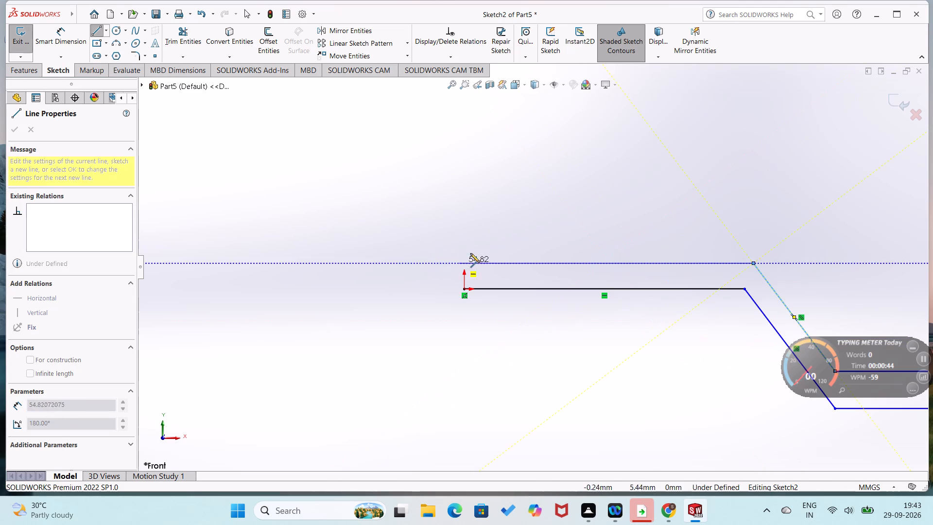
click(464, 263)
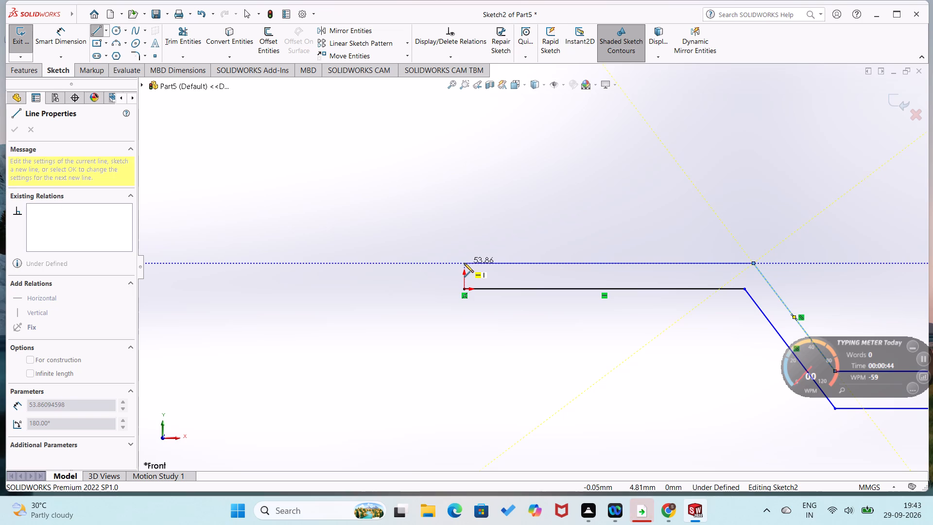
click(464, 288)
Dimension the thickness of the upper horizontal section at the origin to 5 mm.
right_drag(411, 342, 415, 225)
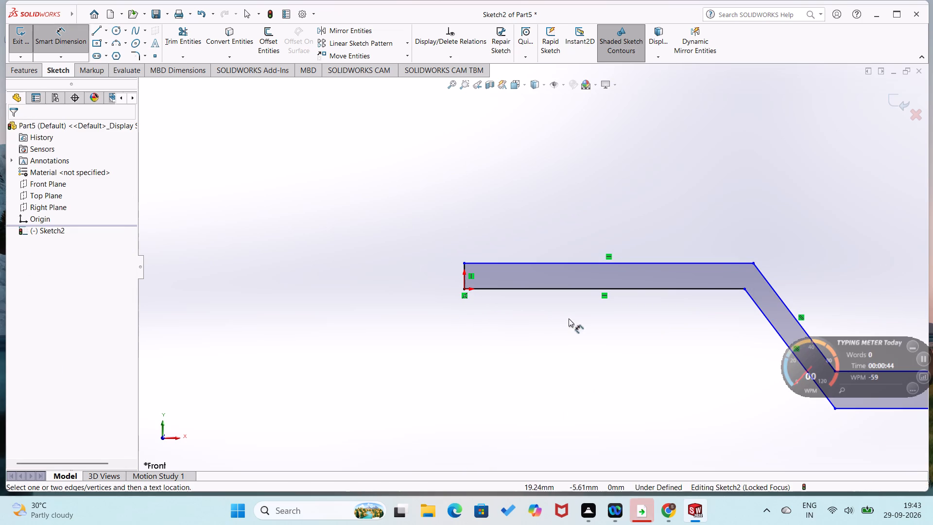
click(538, 288)
click(538, 263)
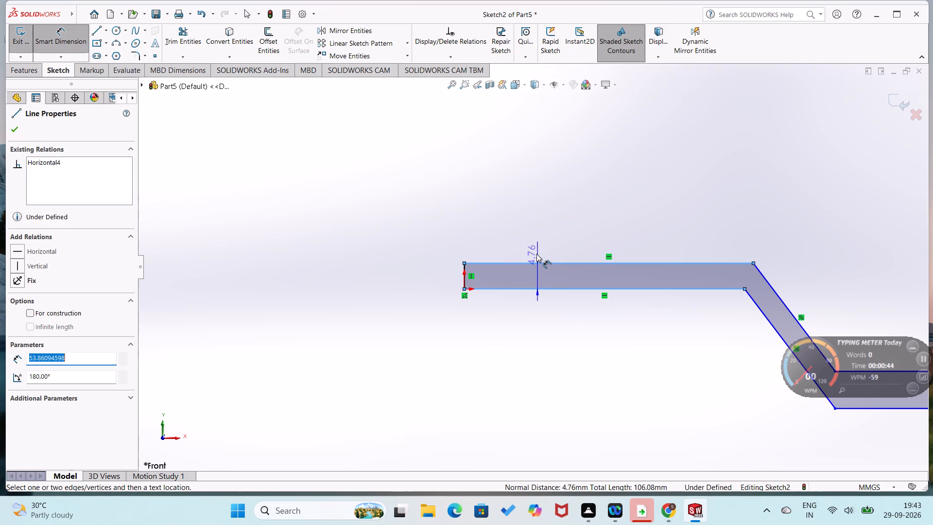
click(536, 247)
key(5)
key(Return)
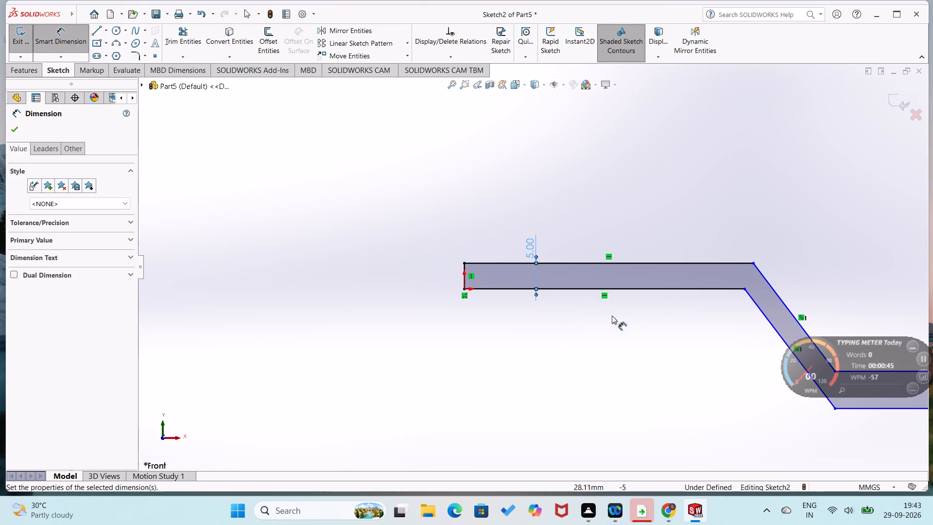
Dimension the angle between the upper section's bottom edge and the lower sloped edge to 130°.
click(650, 287)
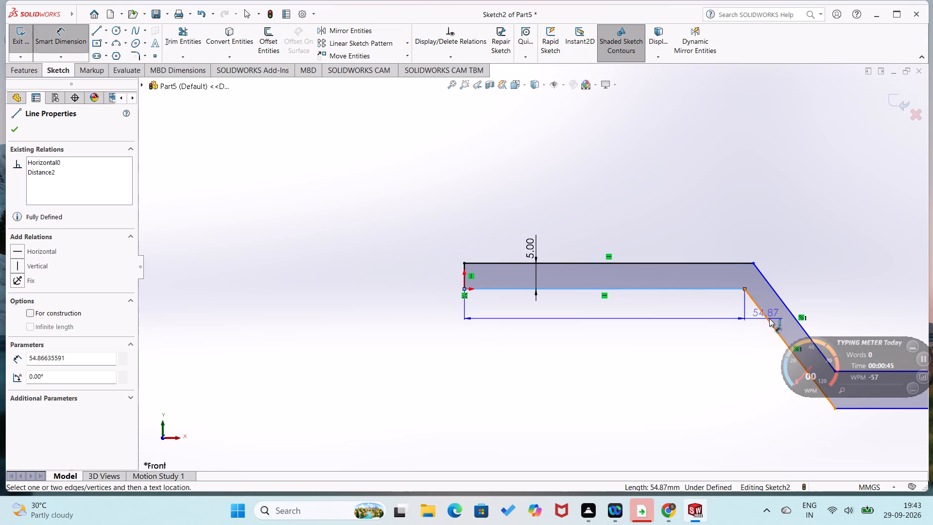
click(770, 321)
click(746, 333)
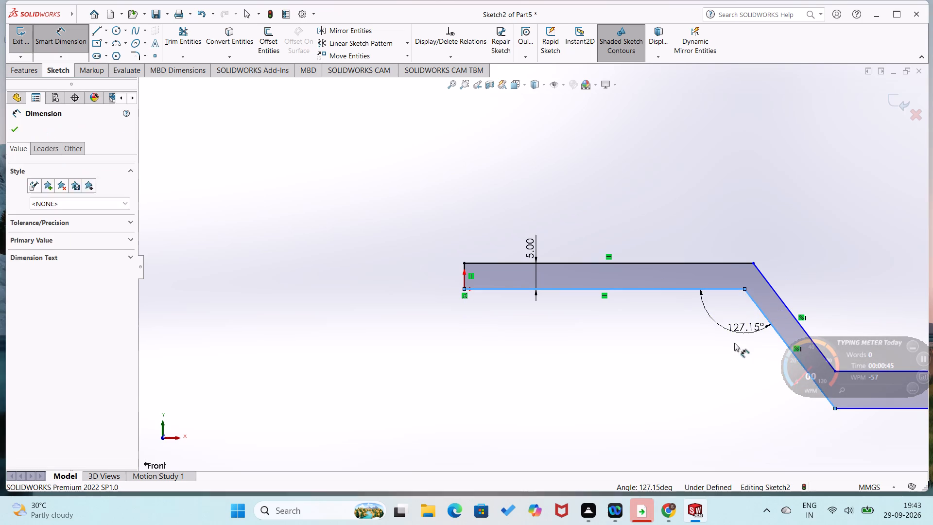
text(130)
key(Return)
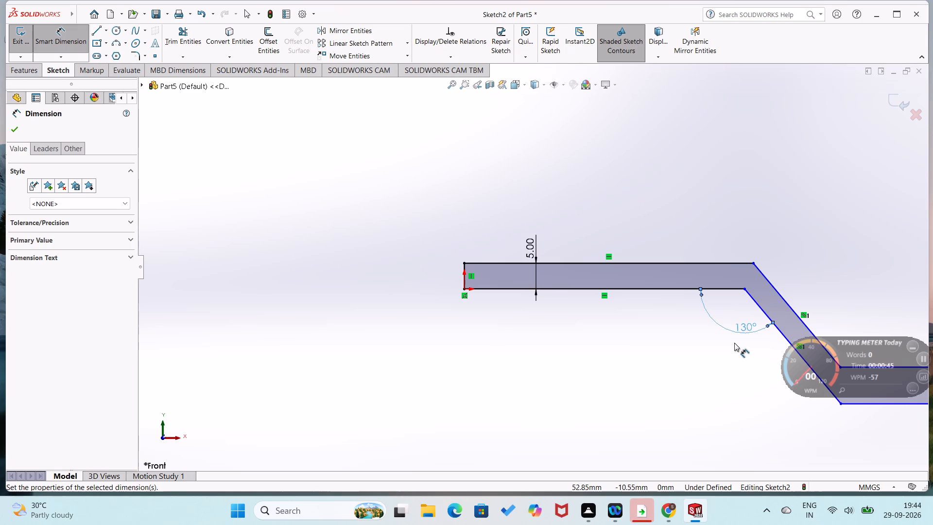
click(719, 392)
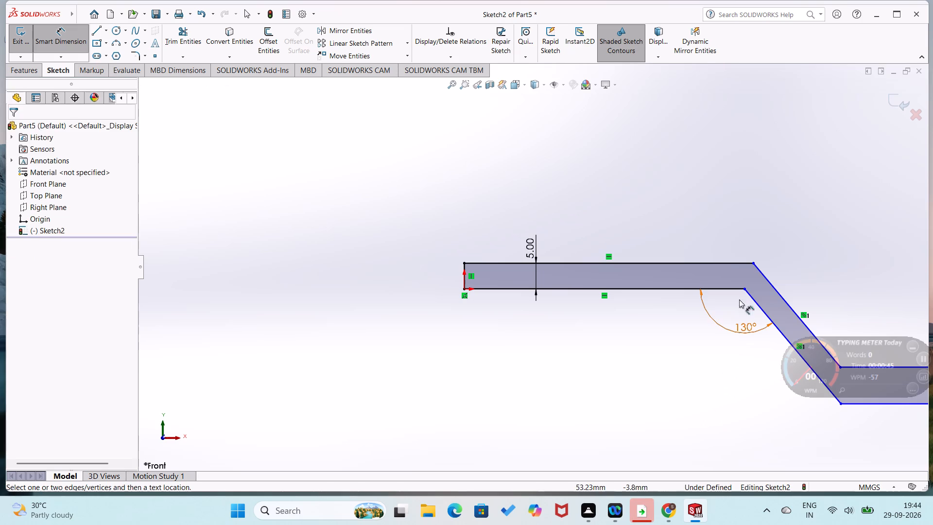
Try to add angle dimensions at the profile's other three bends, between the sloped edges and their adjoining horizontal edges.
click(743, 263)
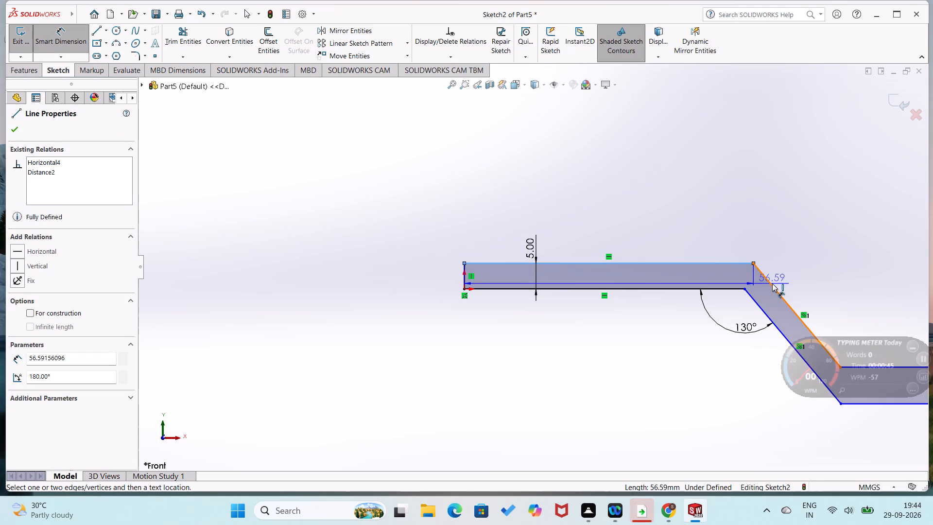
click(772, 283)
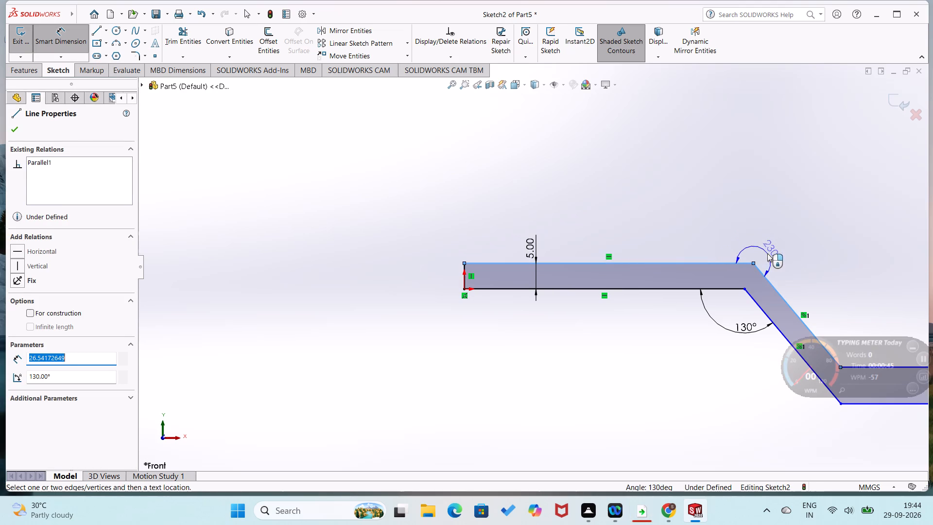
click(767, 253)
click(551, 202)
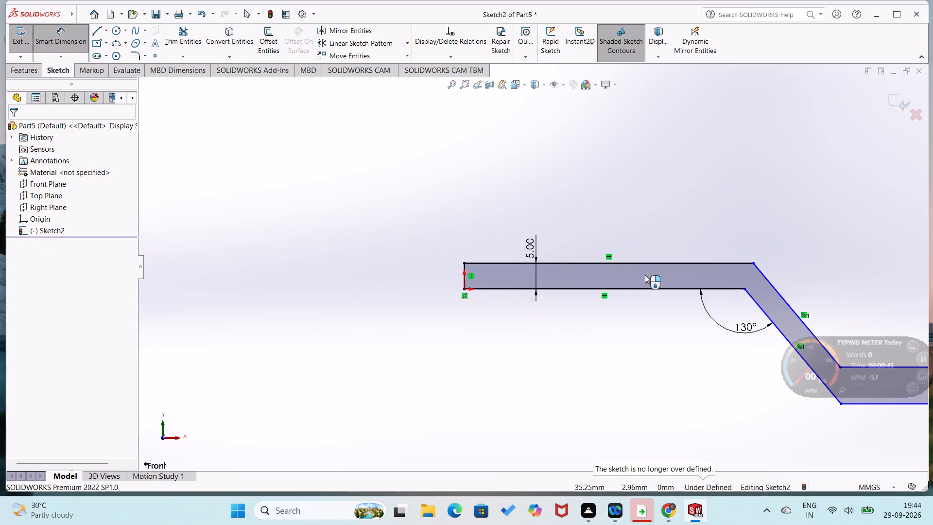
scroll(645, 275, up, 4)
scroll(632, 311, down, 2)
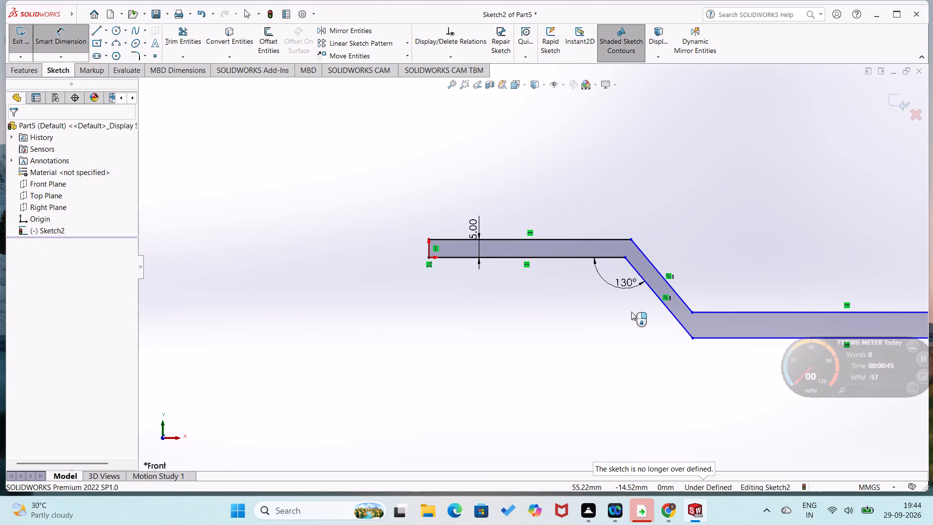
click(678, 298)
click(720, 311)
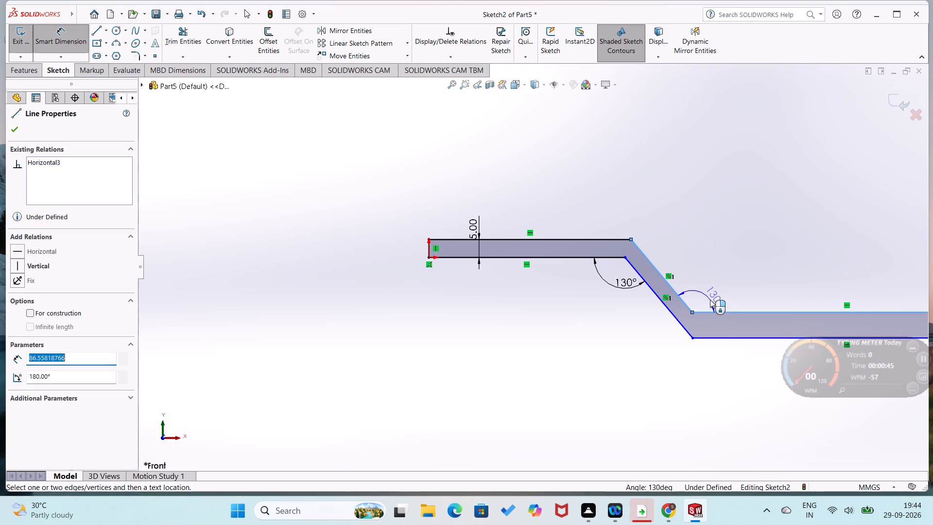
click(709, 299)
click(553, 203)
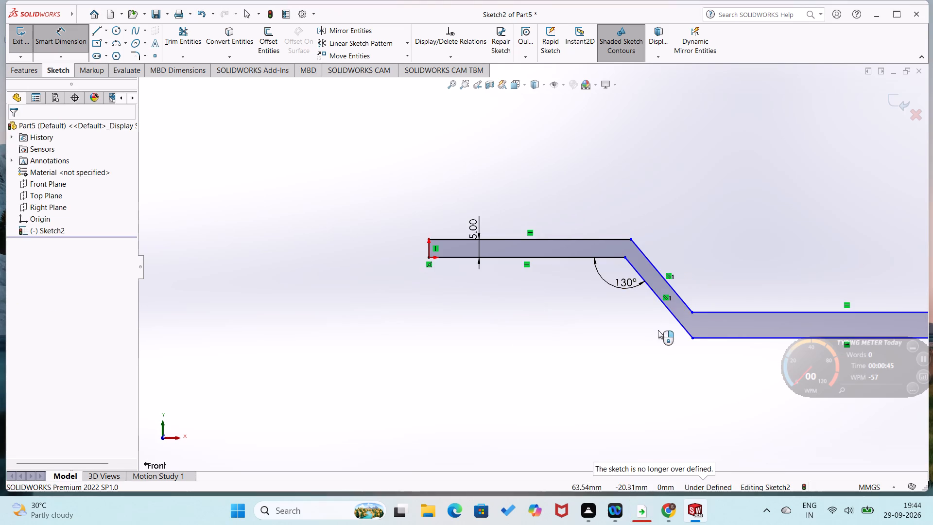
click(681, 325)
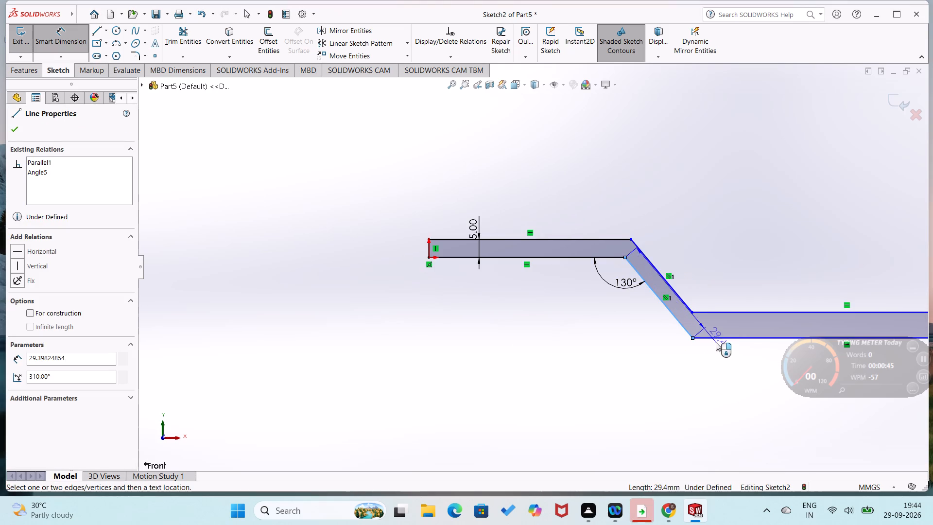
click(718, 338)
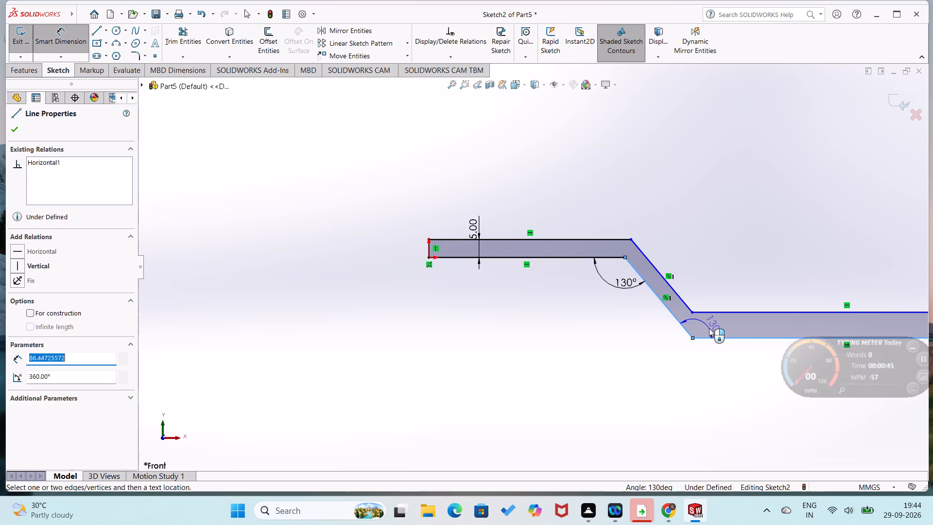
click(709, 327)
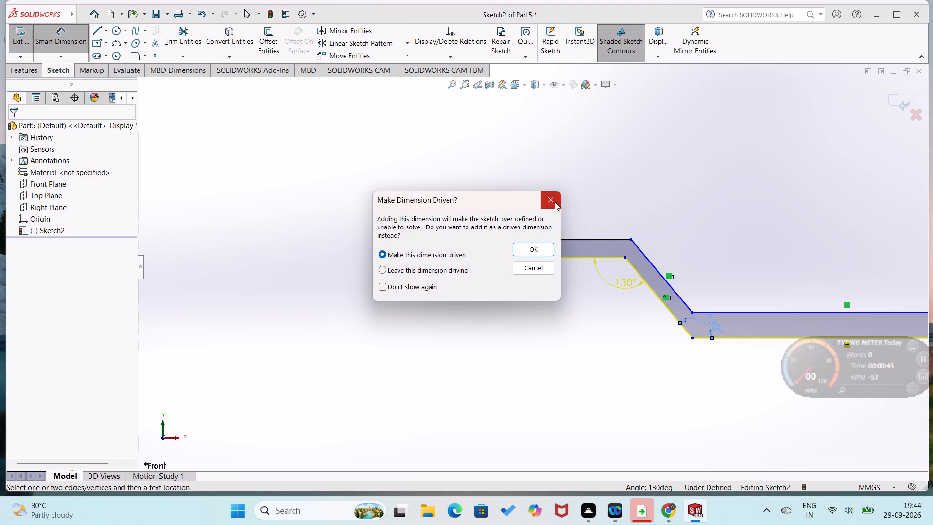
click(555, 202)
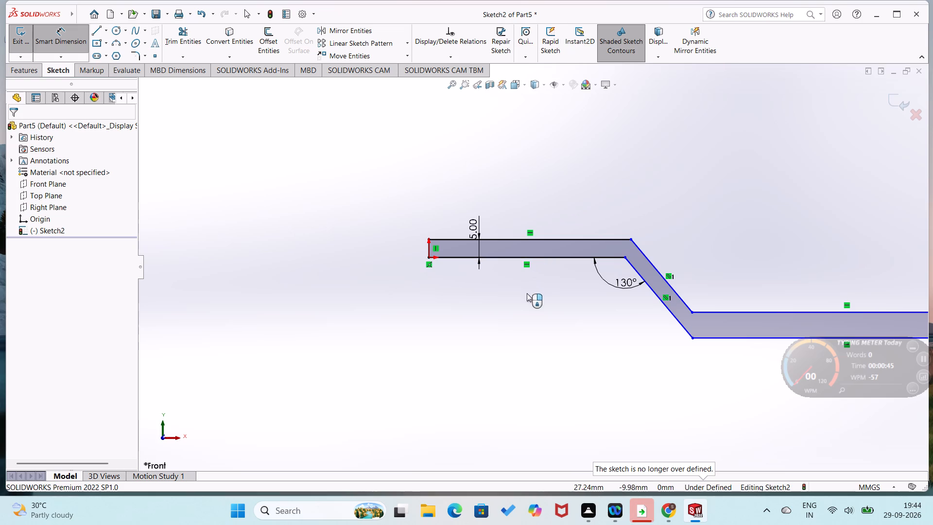
Dimension the thickness of the lower horizontal section to 5 mm.
scroll(571, 282, up, 2)
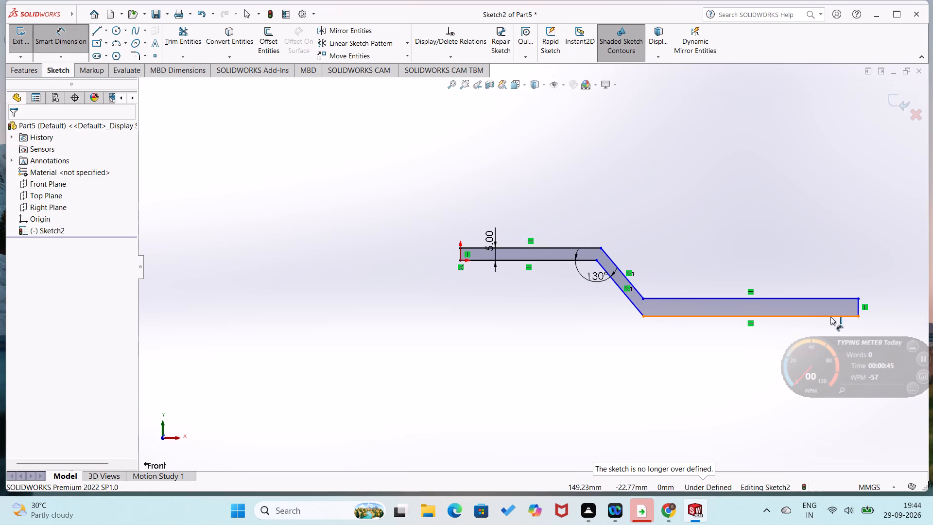
click(829, 316)
click(833, 298)
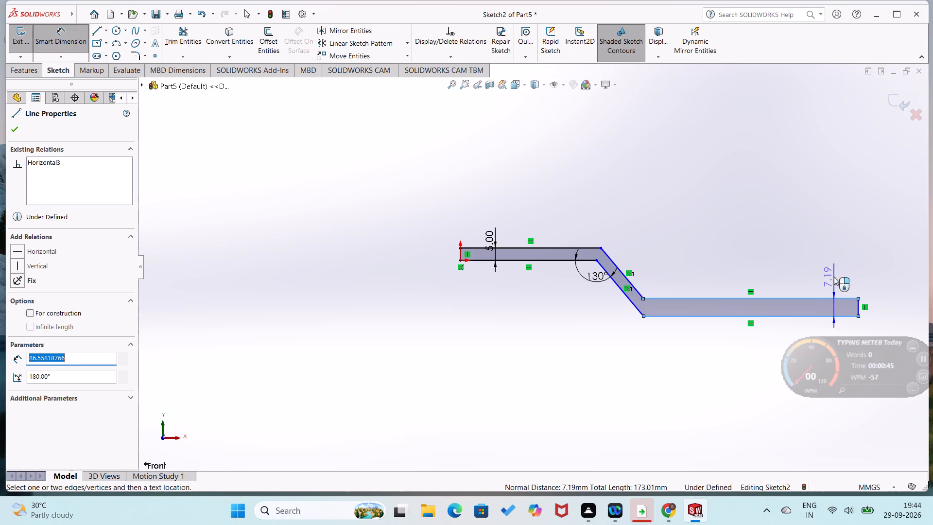
click(834, 277)
key(5)
key(Return)
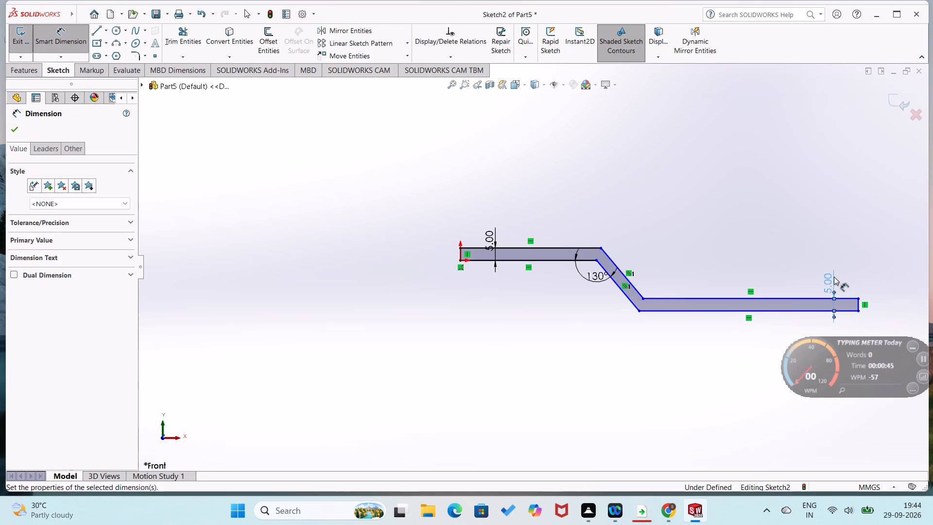
Dimension the thickness of the sloped section, between its two parallel edges, to 5 mm.
click(630, 301)
click(636, 292)
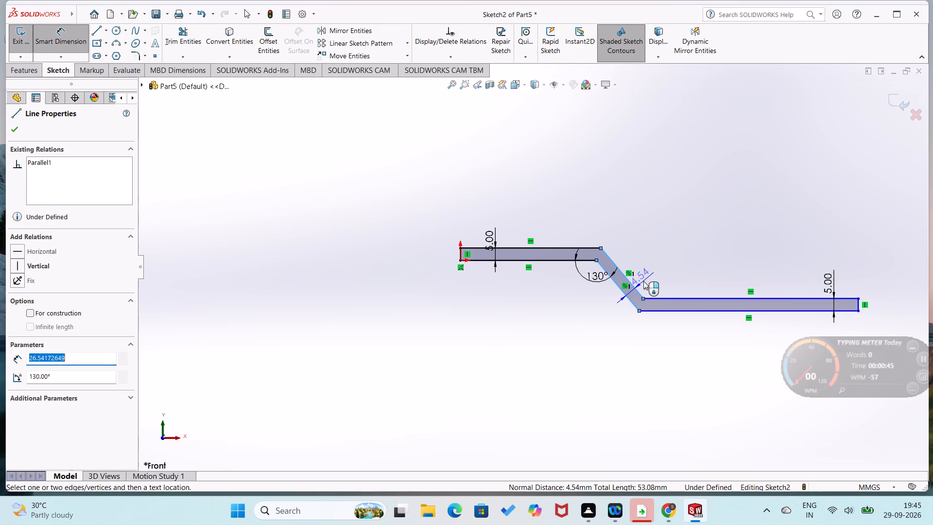
click(643, 281)
key(5)
key(Return)
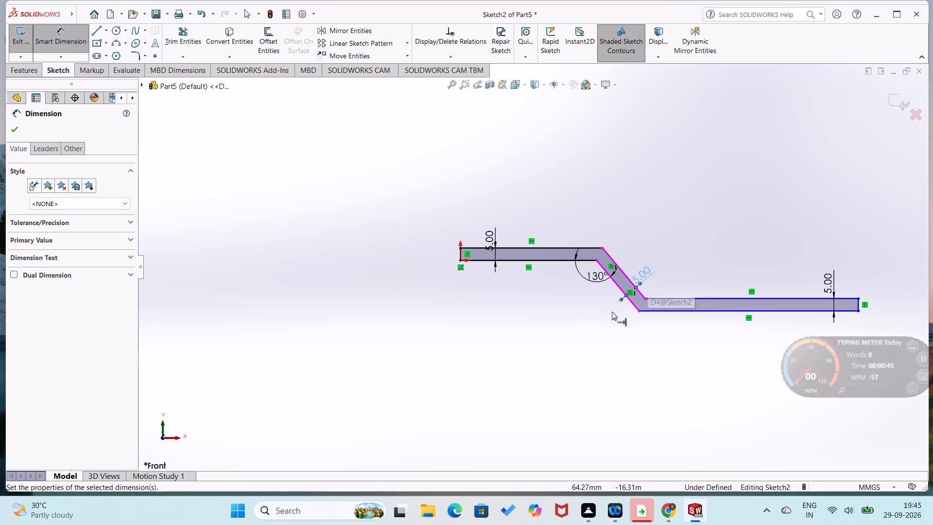
click(541, 363)
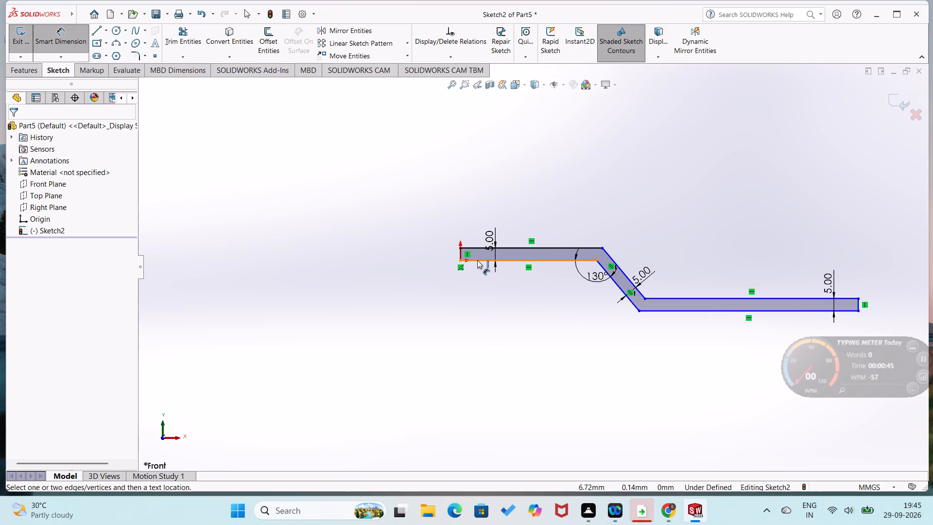
Dimension the length of the upper section's bottom edge, trying 15 mm and 50 mm before settling on 30 mm.
click(477, 260)
click(476, 296)
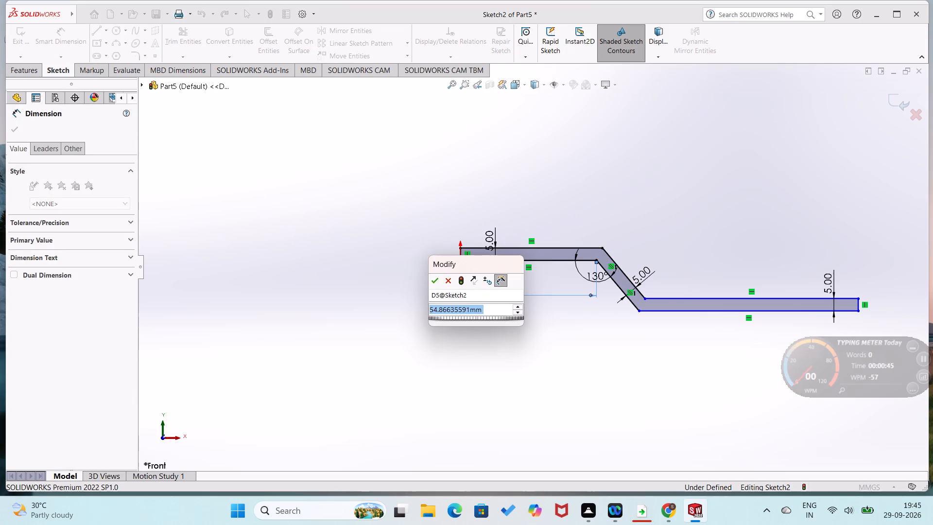
text(15)
key(Return)
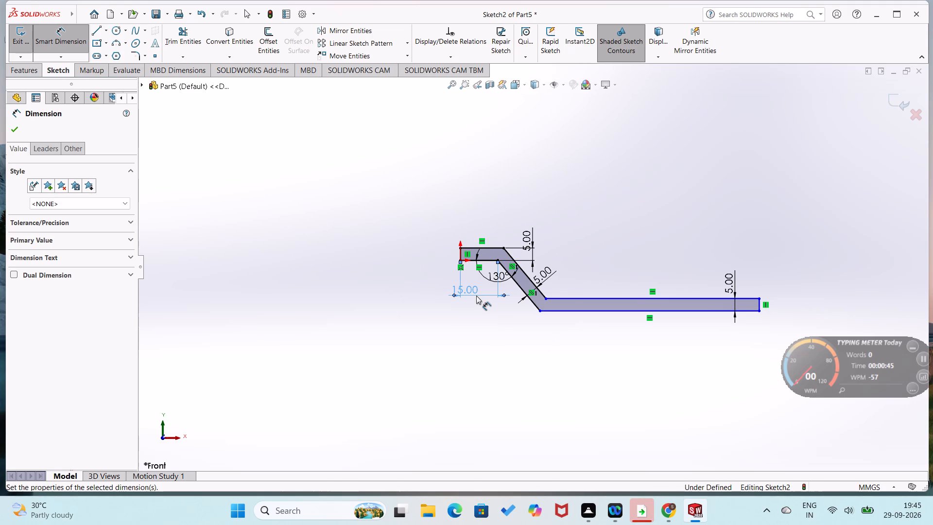
double_click(466, 289)
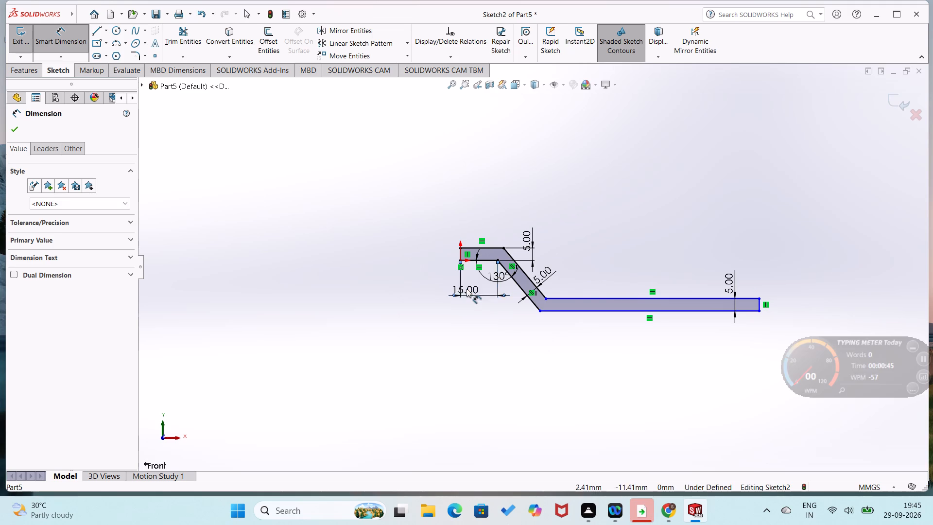
double_click(466, 289)
key(5)
key(0)
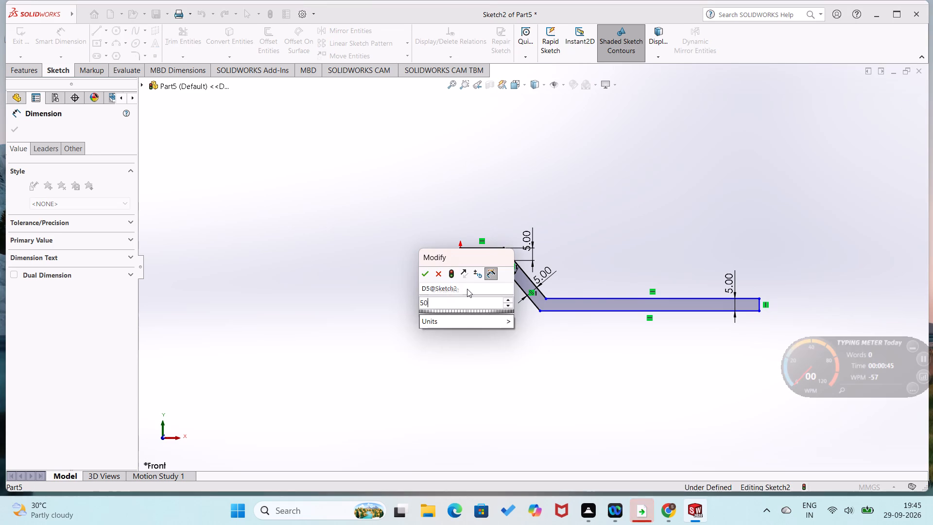
key(Return)
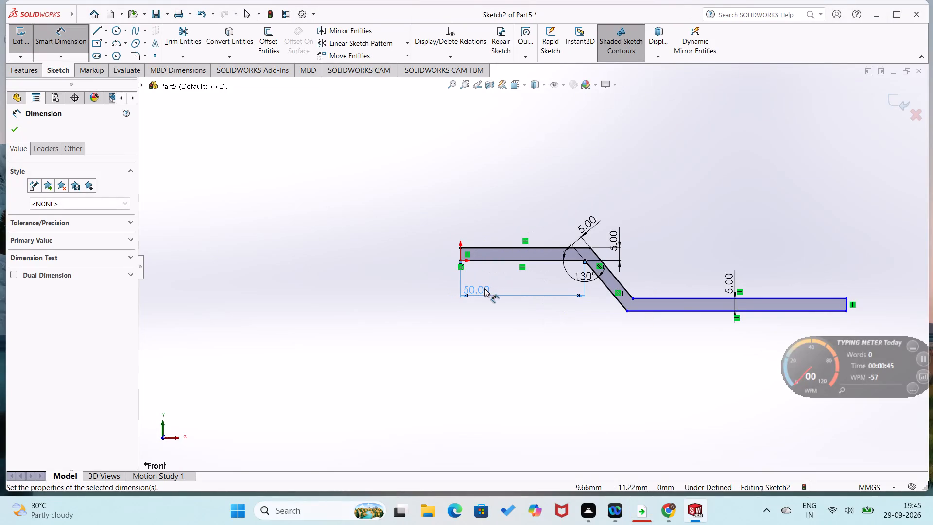
double_click(484, 288)
text(30)
key(Return)
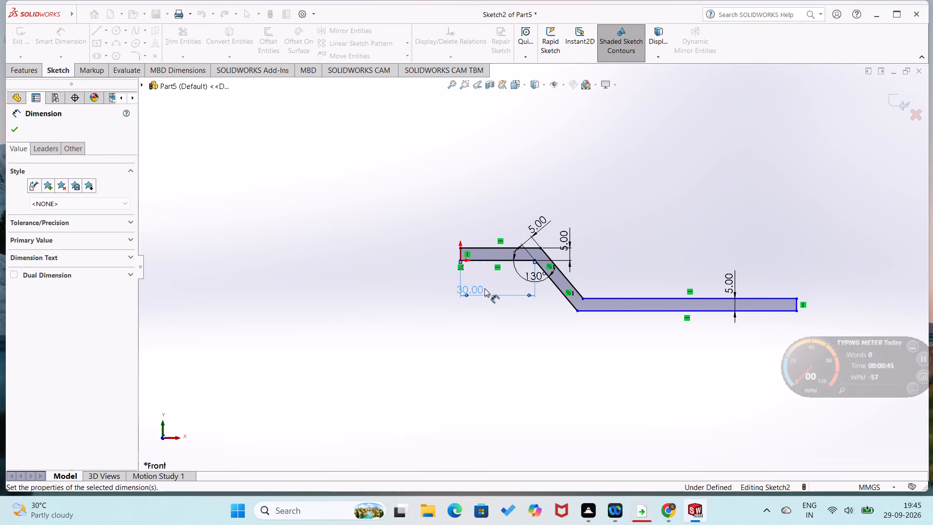
Dimension the horizontal span of the sloped section's lower edge to 15 mm.
click(557, 288)
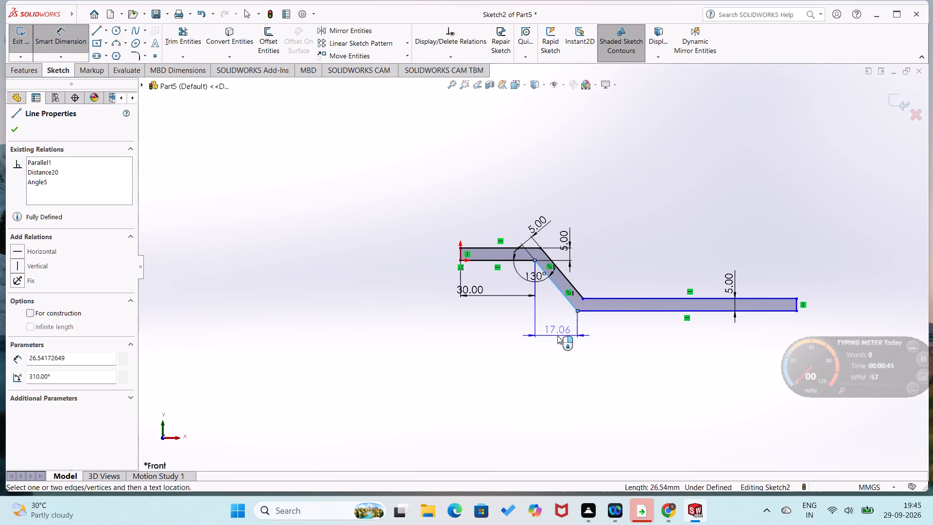
click(557, 335)
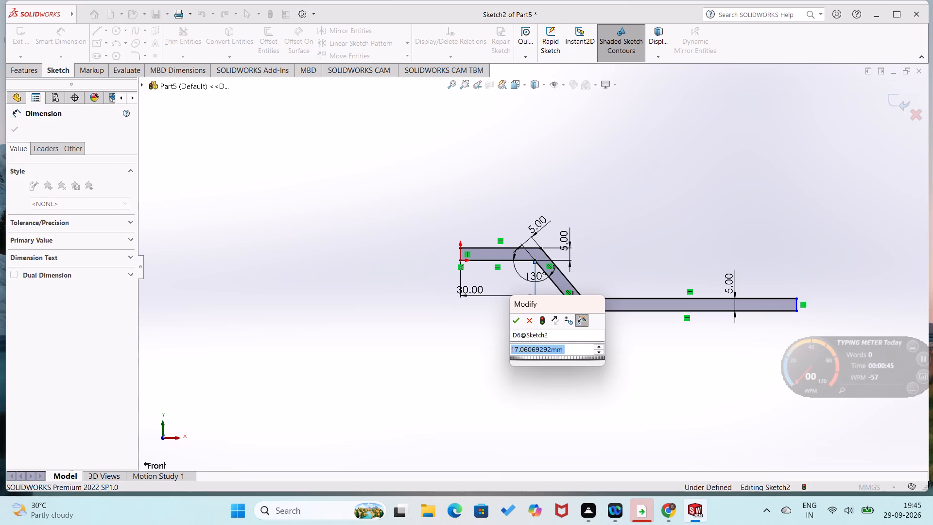
text(15)
key(Return)
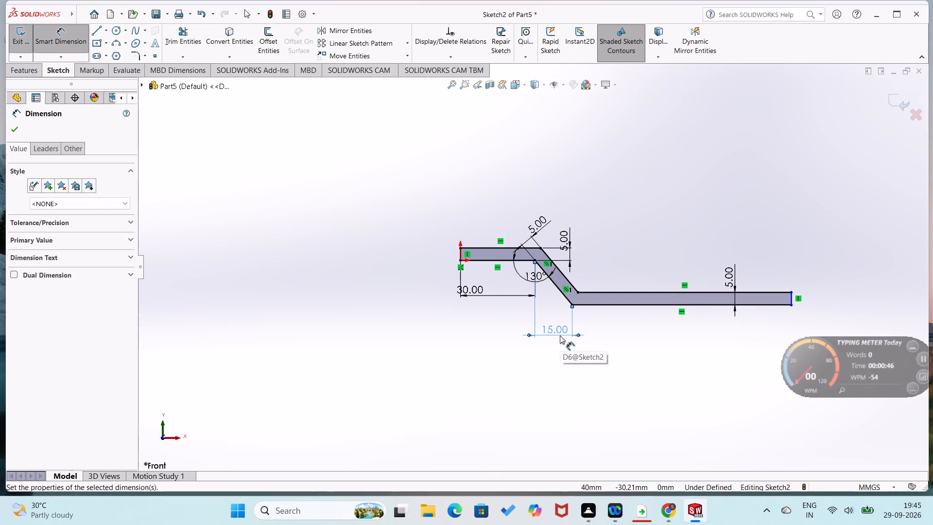
click(559, 355)
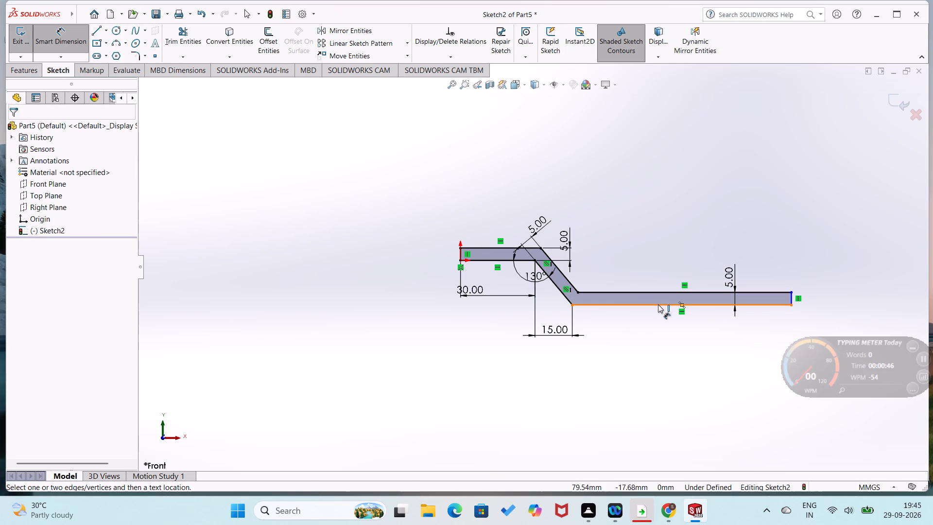
Dimension the length of the lower section's bottom edge, trying 40 mm before settling on 80 mm.
click(658, 305)
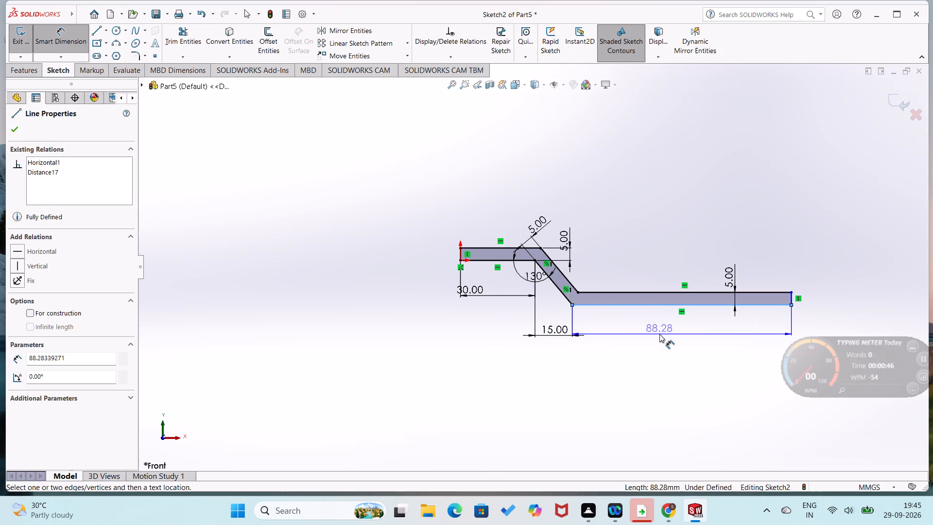
click(659, 334)
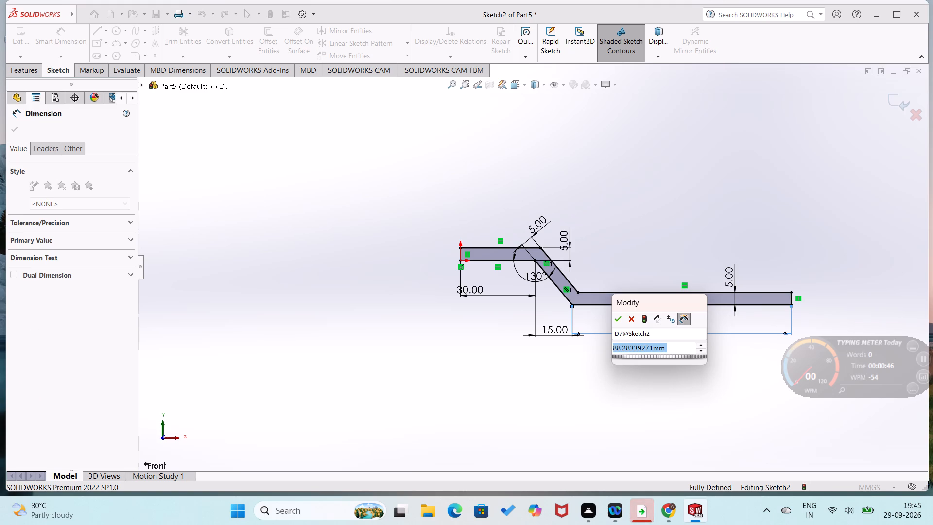
text(40)
key(Return)
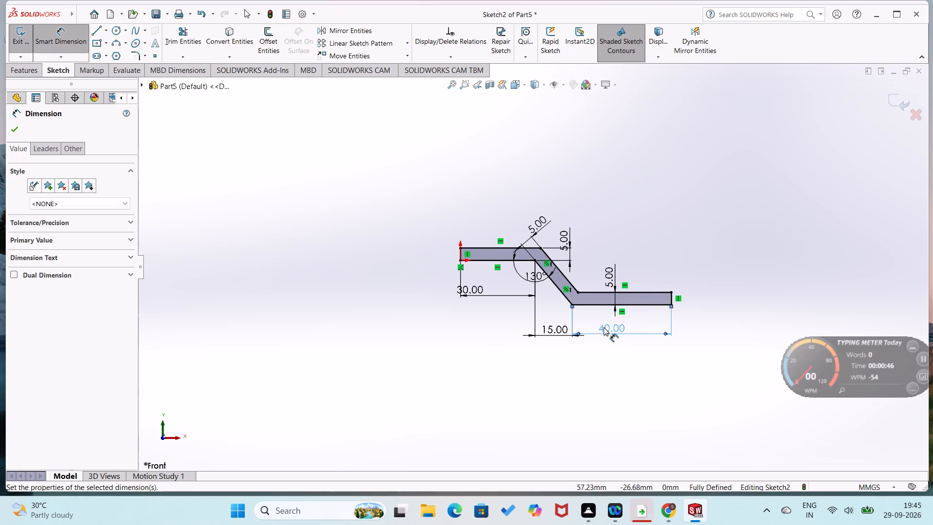
double_click(605, 328)
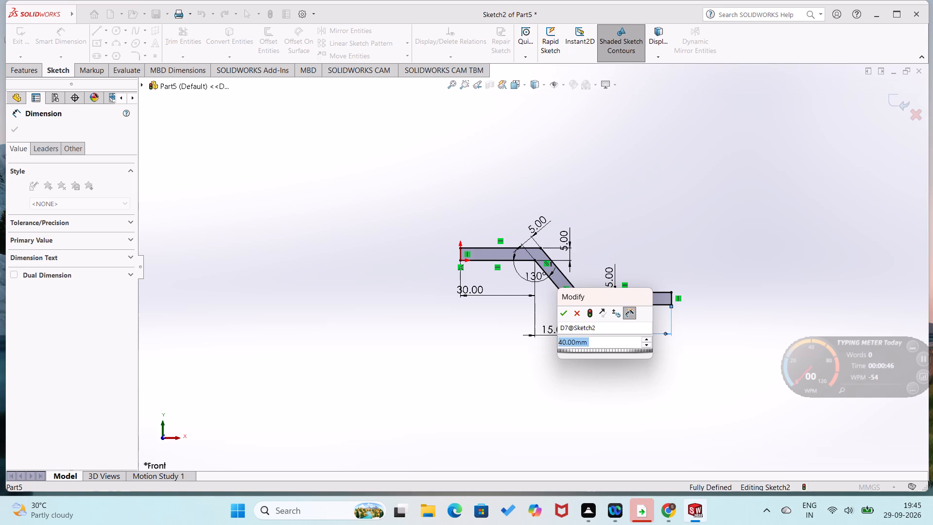
text(80)
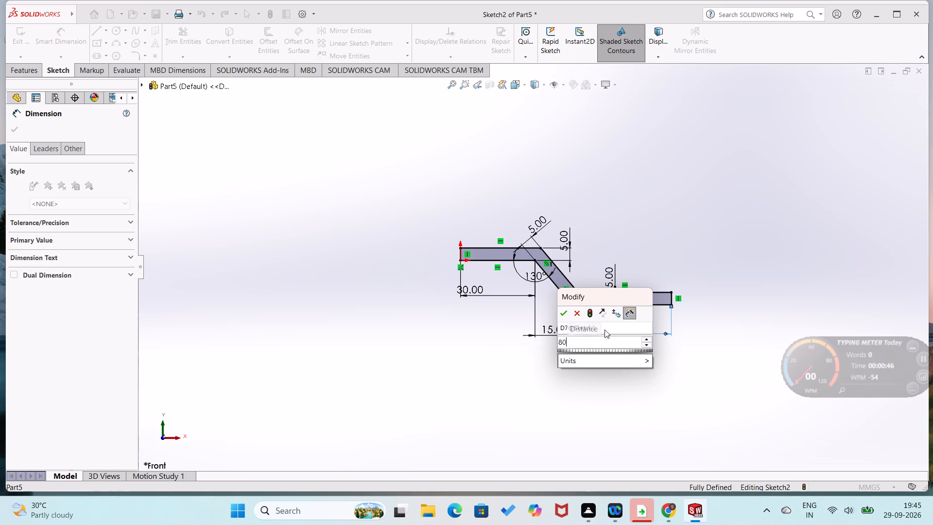
key(Return)
click(474, 361)
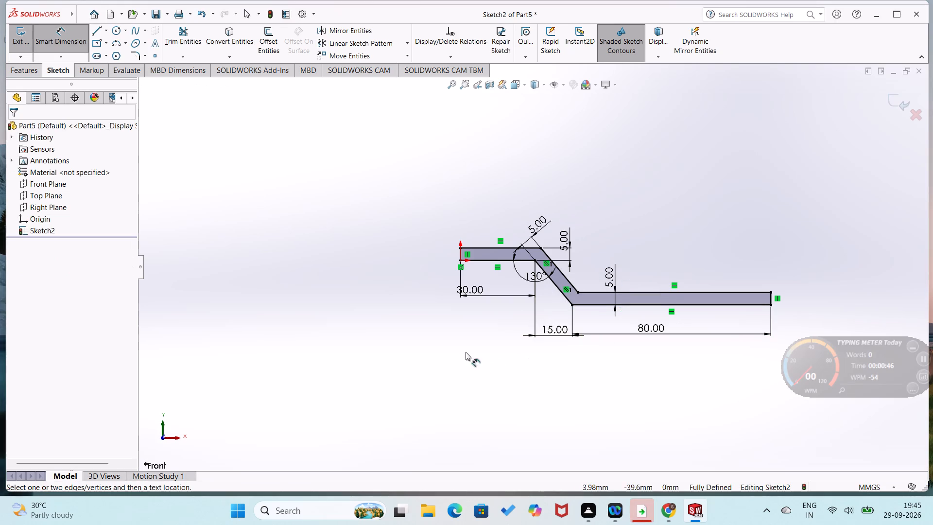
Extrude the stepped profile as a blind boss, trying a 47 mm depth before settling on 70 mm.
click(16, 70)
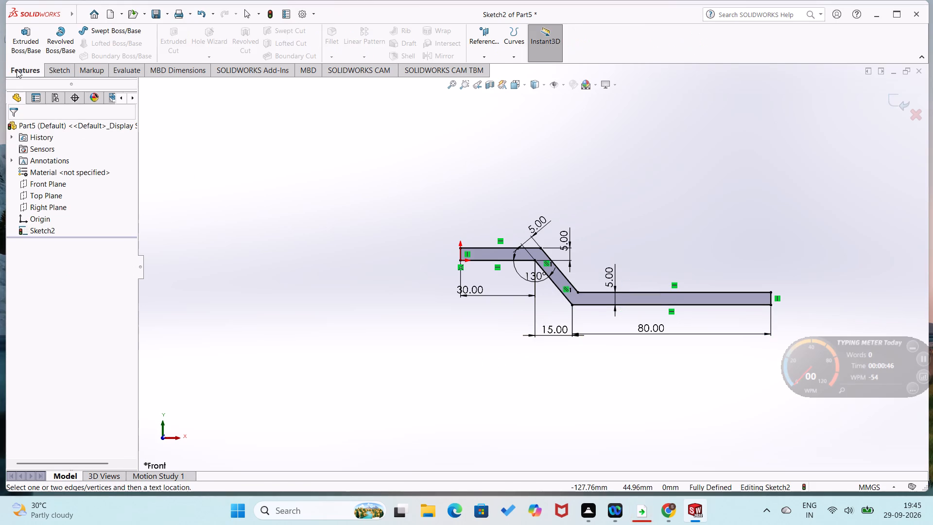
click(21, 49)
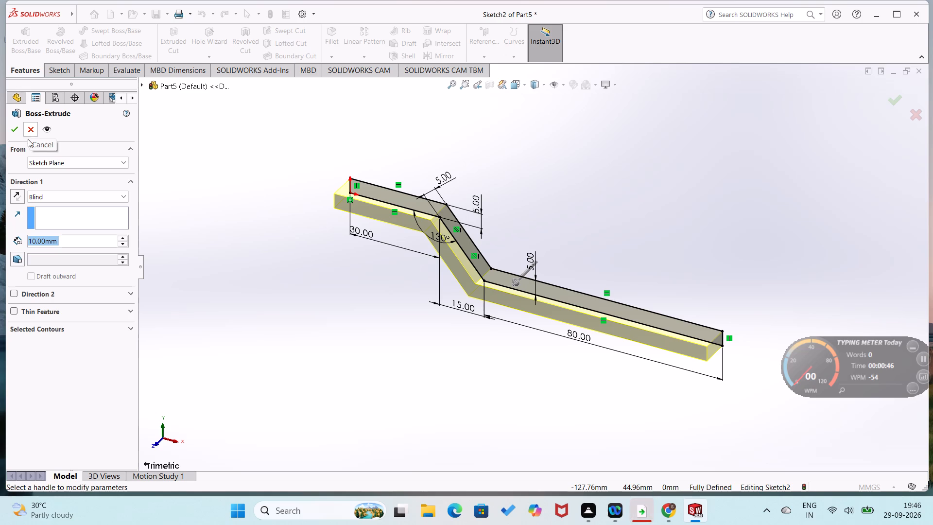
text(47)
key(Return)
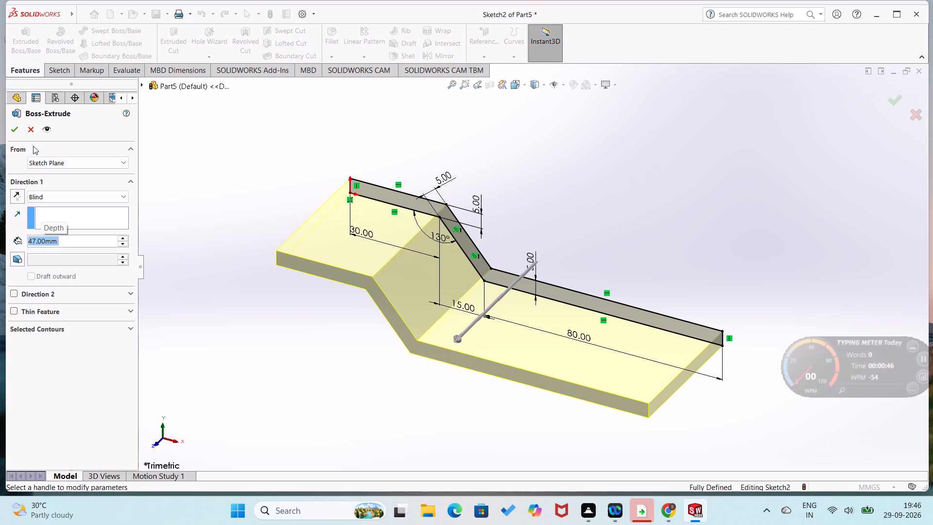
text(70)
key(Return)
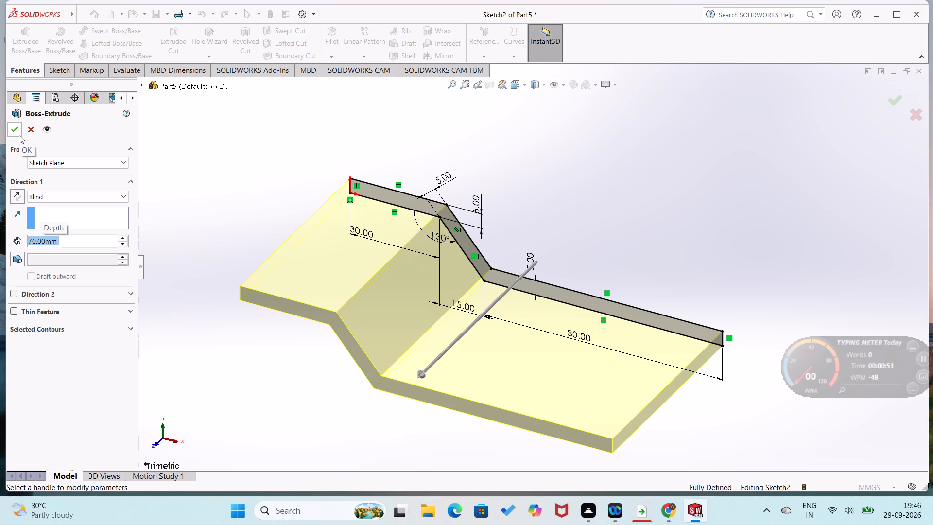
click(19, 130)
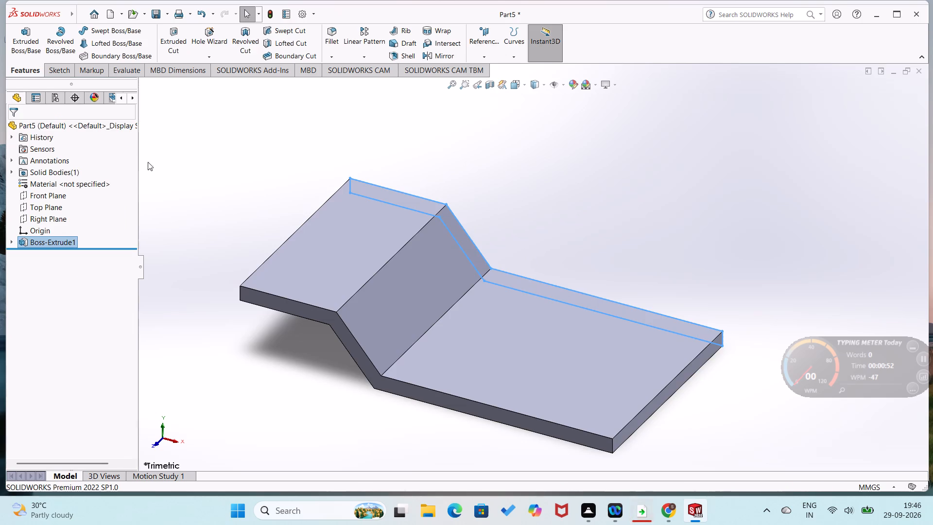
click(241, 183)
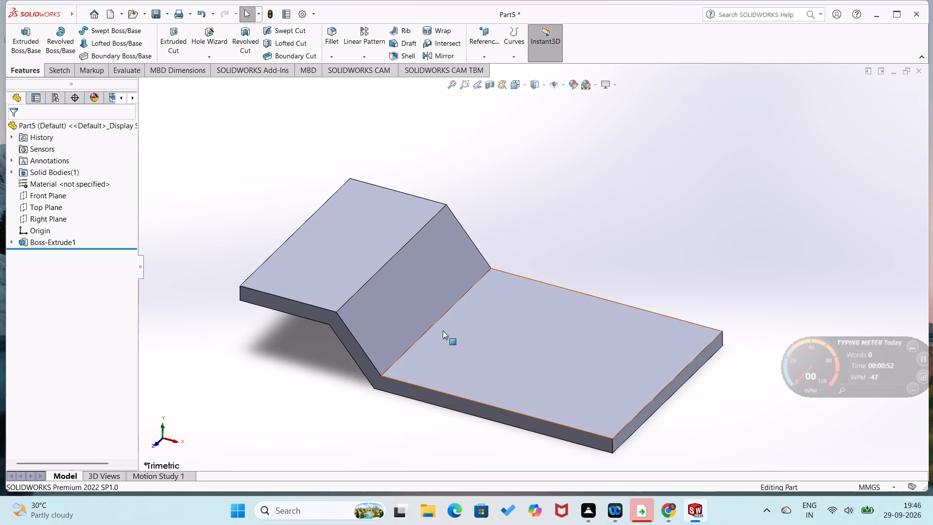
On the lower section's top face, sketch a triangle at the front end corner, its sloped side about 83 mm from the bend to the end edge.
right_click(566, 386)
click(592, 280)
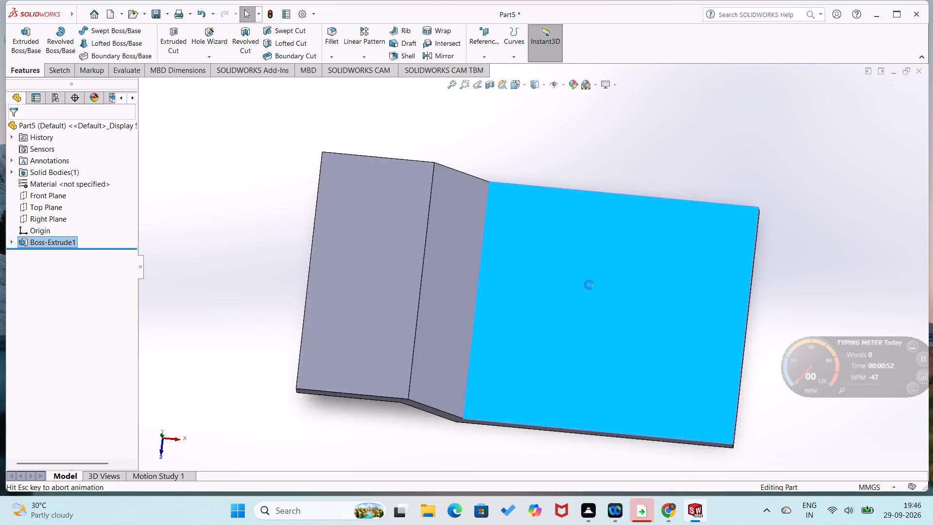
right_drag(519, 407, 543, 410)
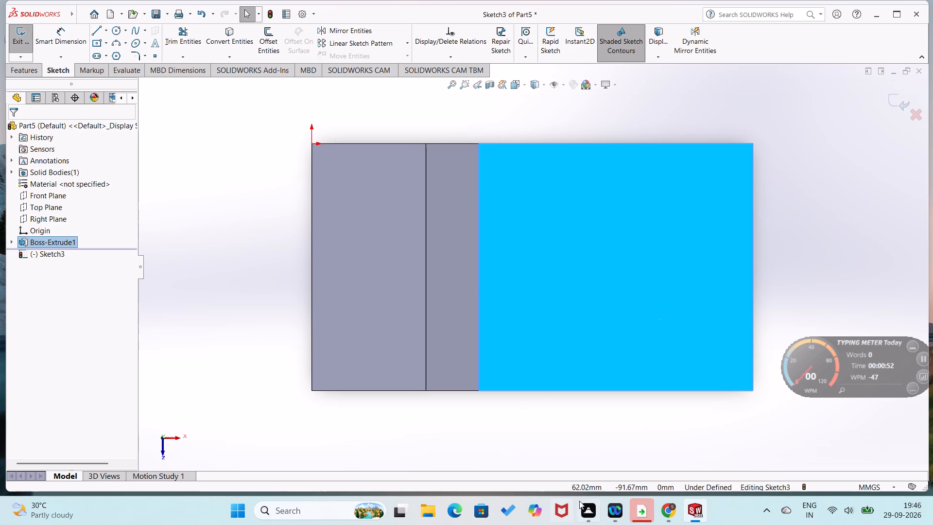
right_drag(579, 501, 487, 502)
click(480, 390)
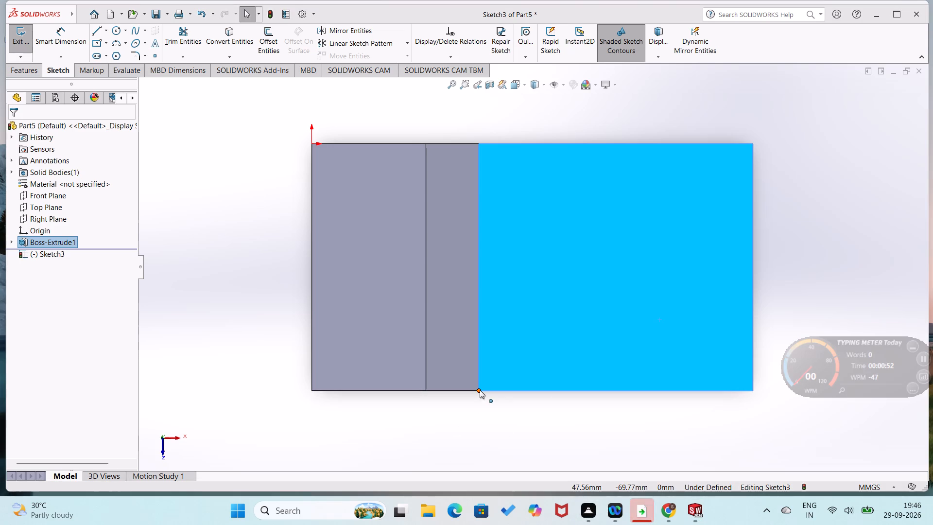
right_drag(480, 415, 391, 426)
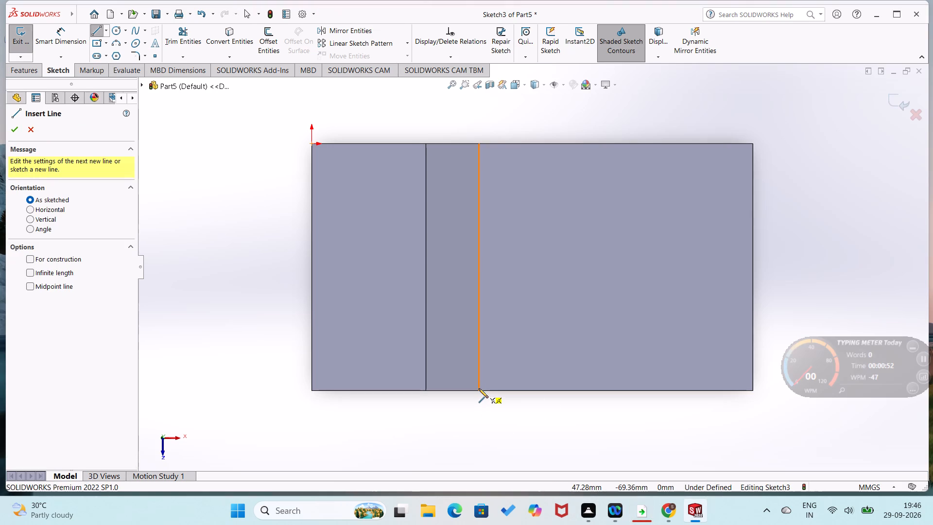
click(479, 388)
click(751, 287)
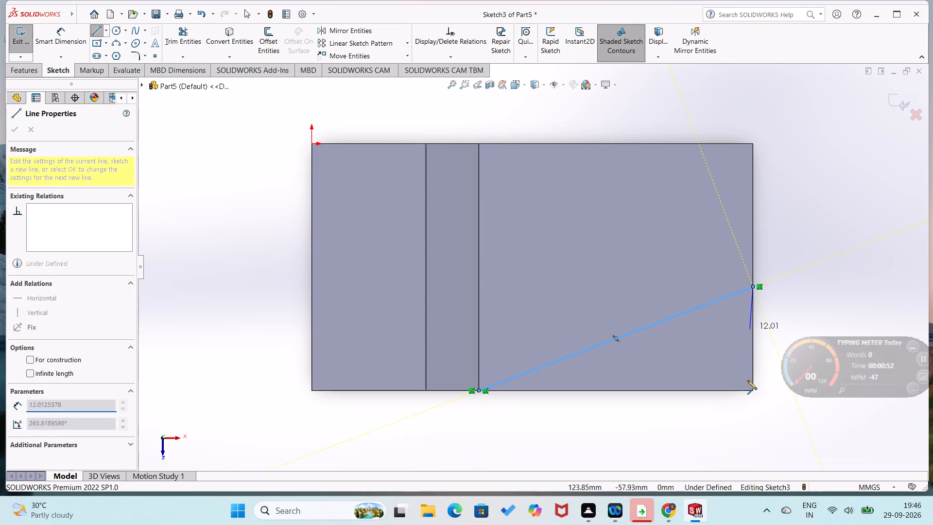
click(754, 392)
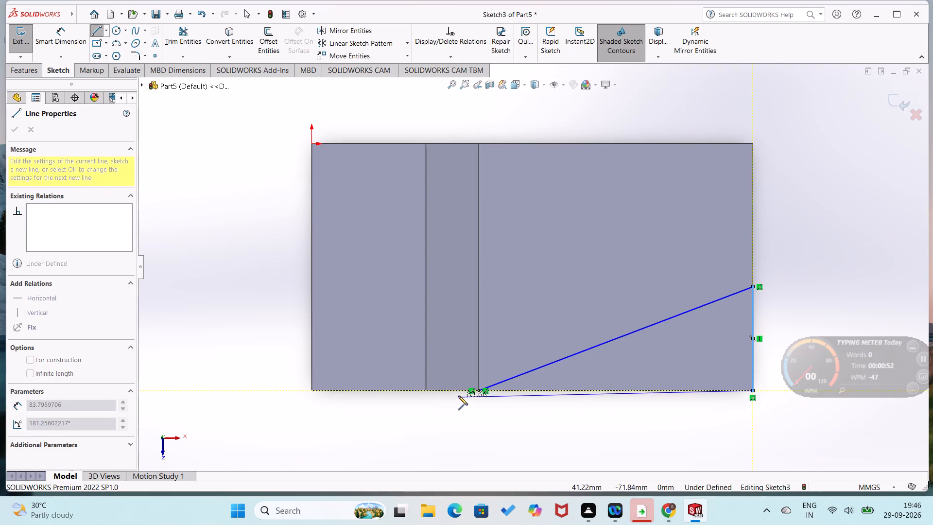
click(481, 391)
right_drag(524, 459, 546, 347)
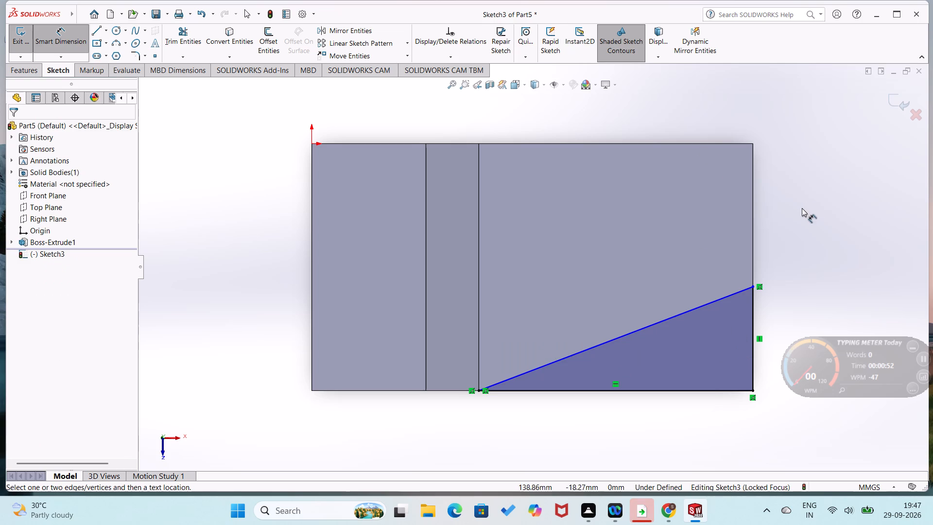
Sketch a closed 45° corner triangle with sides about 10 mm at the lower section's rear end corner.
right_drag(817, 196, 776, 217)
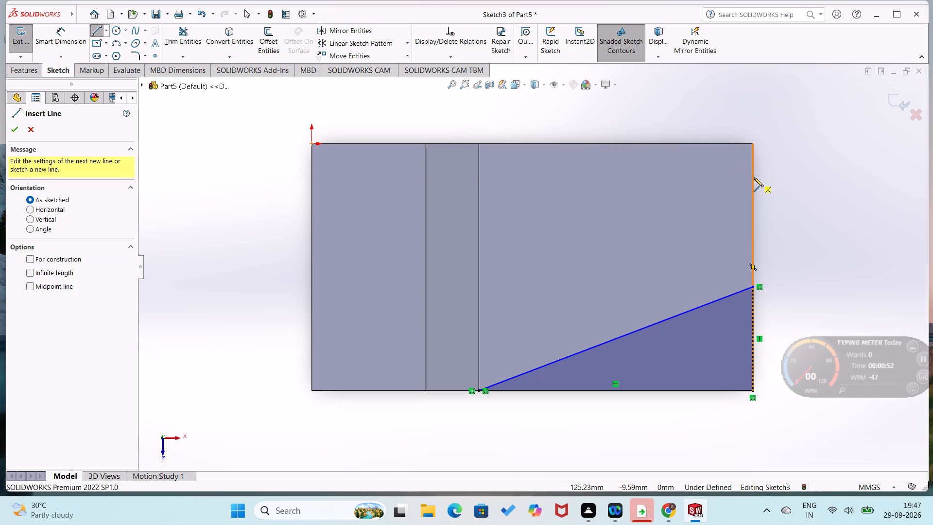
click(753, 178)
click(719, 145)
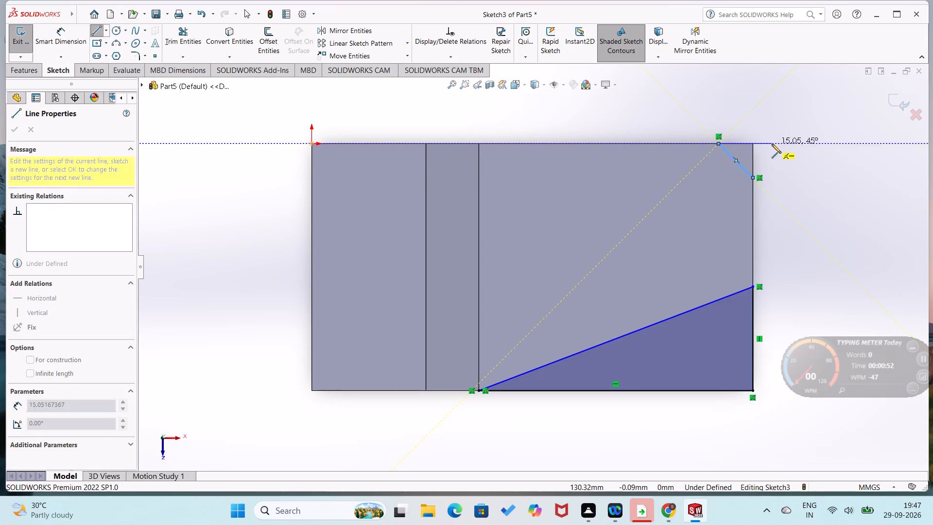
click(755, 144)
click(754, 177)
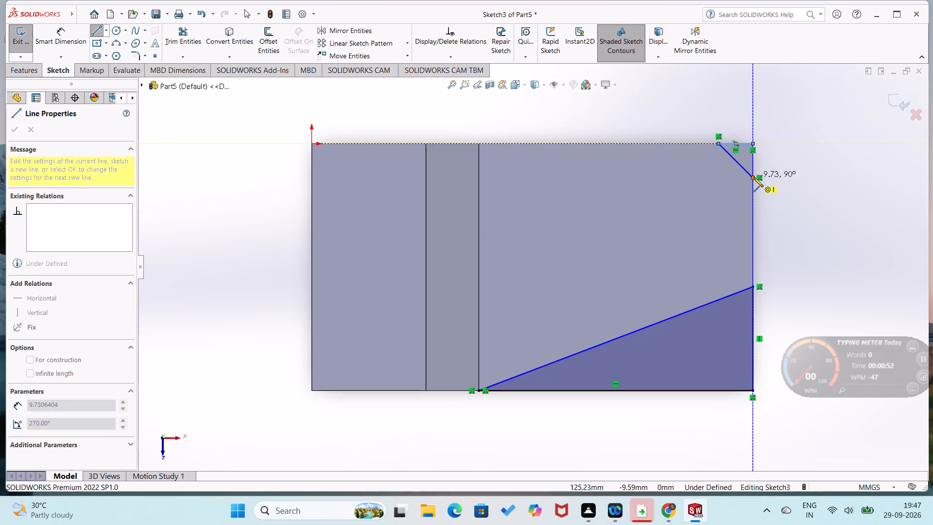
Dimension the gap along the end edge between the two corner triangles as 15 mm.
right_drag(780, 229, 802, 136)
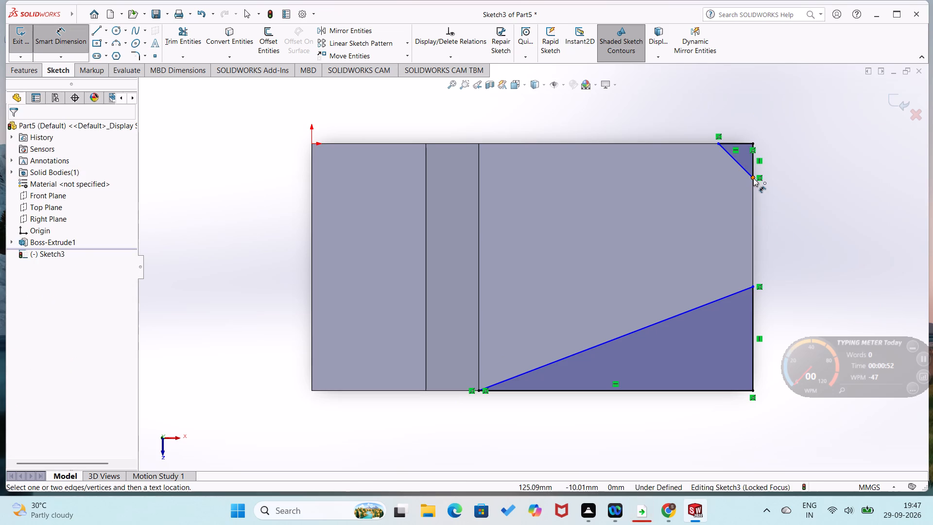
click(753, 177)
click(755, 287)
click(783, 253)
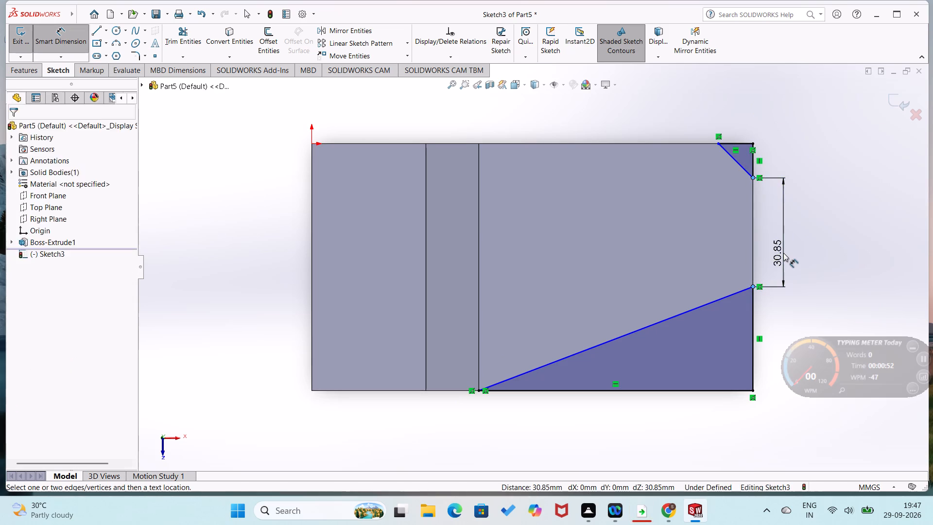
text(15)
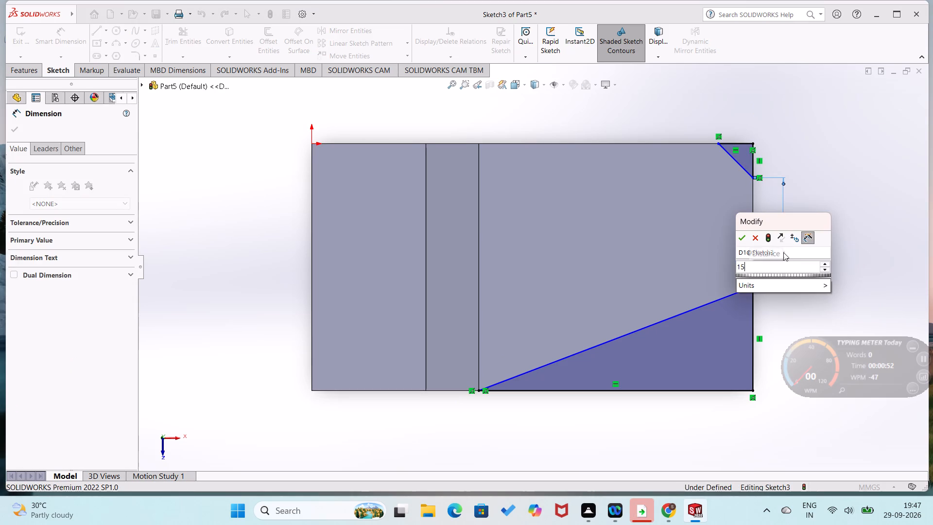
key(Return)
click(827, 280)
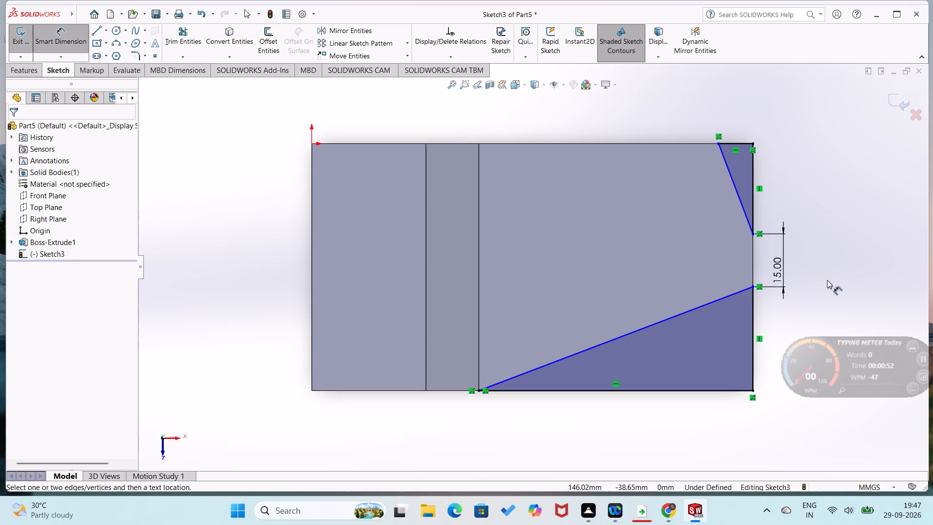
Dimension both perpendicular sides of the rear corner triangle as 5 mm each.
click(752, 174)
click(778, 177)
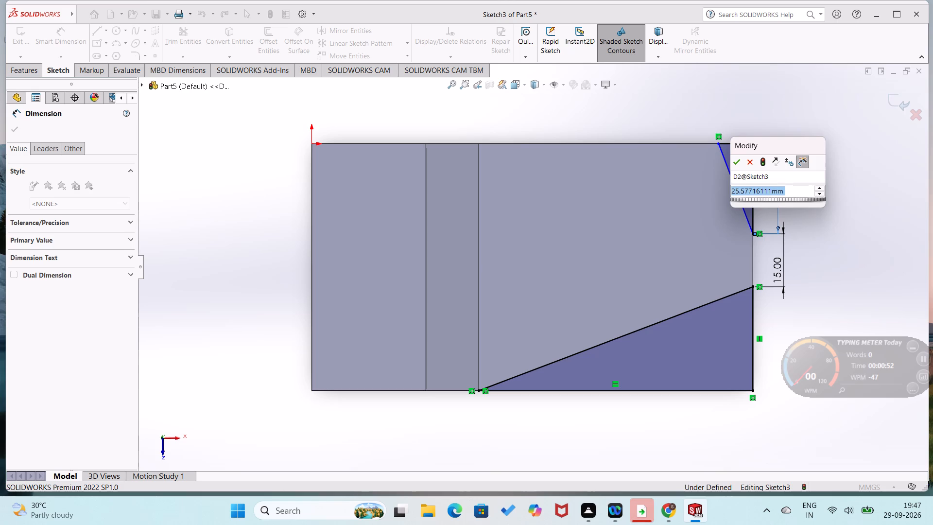
key(5)
key(Return)
click(775, 266)
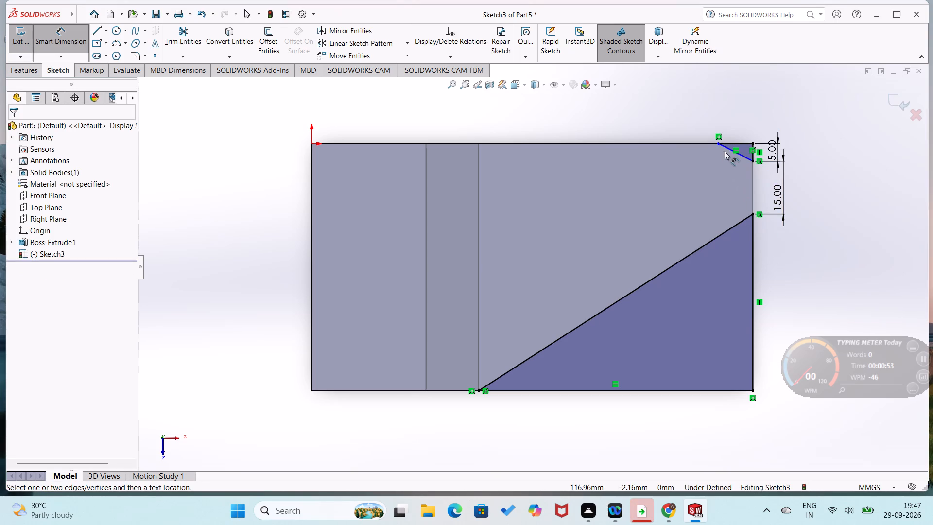
click(736, 141)
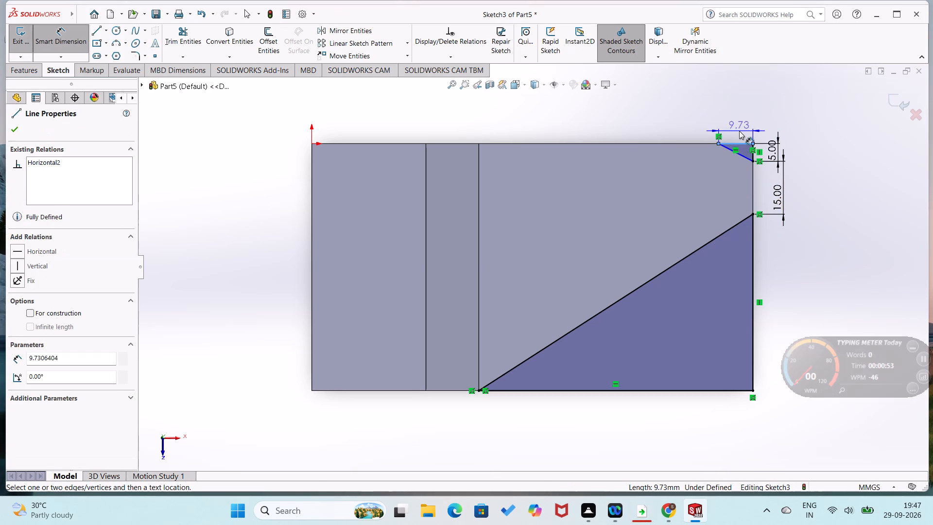
click(739, 131)
key(5)
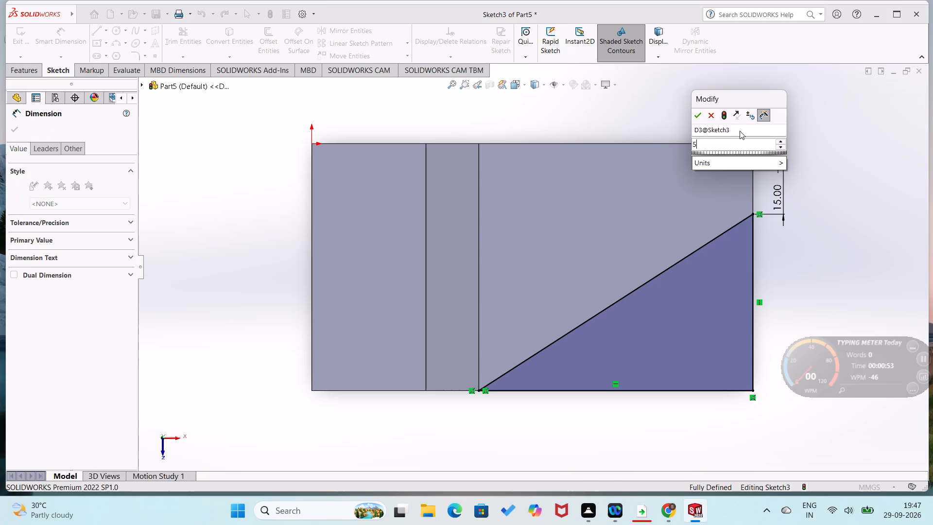
key(Return)
click(796, 265)
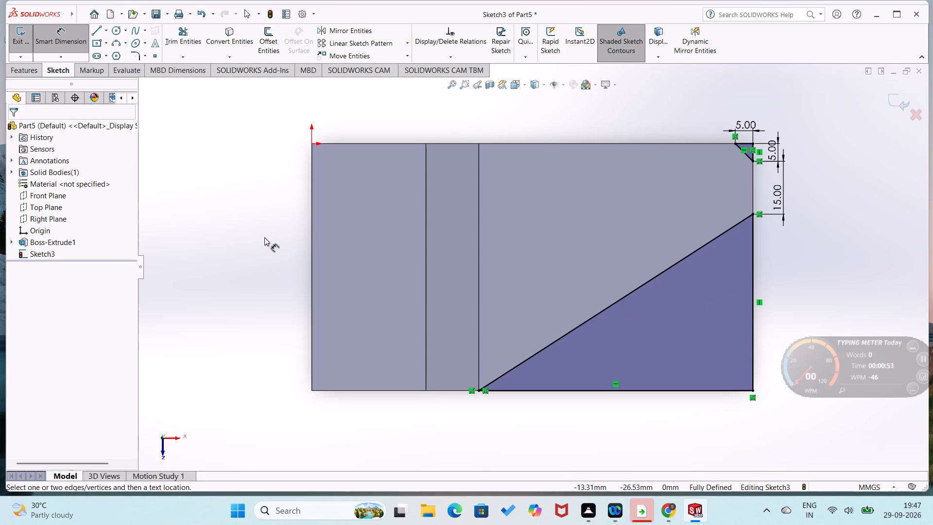
Cut-extrude the two corner triangles as a blind cut 70 mm deep through the lower section.
click(27, 71)
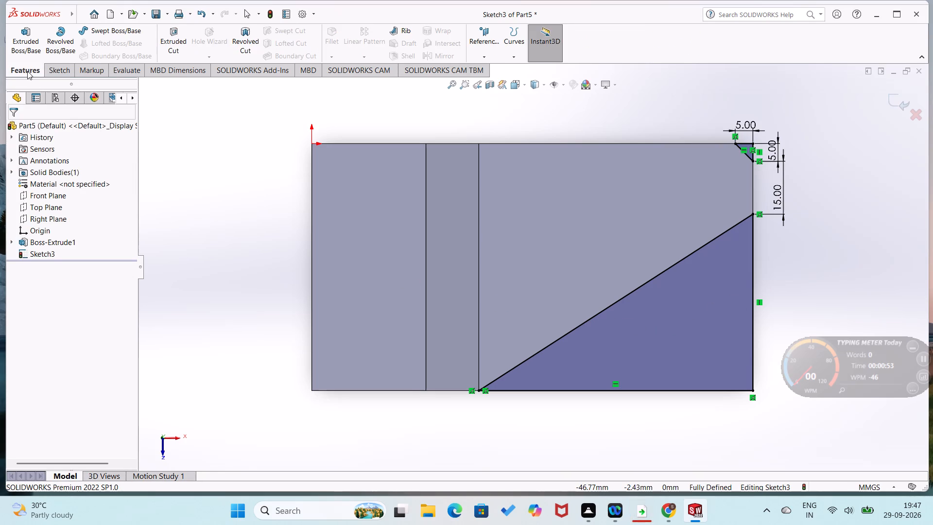
scroll(213, 249, up, 1)
middle_drag(213, 251, 241, 168)
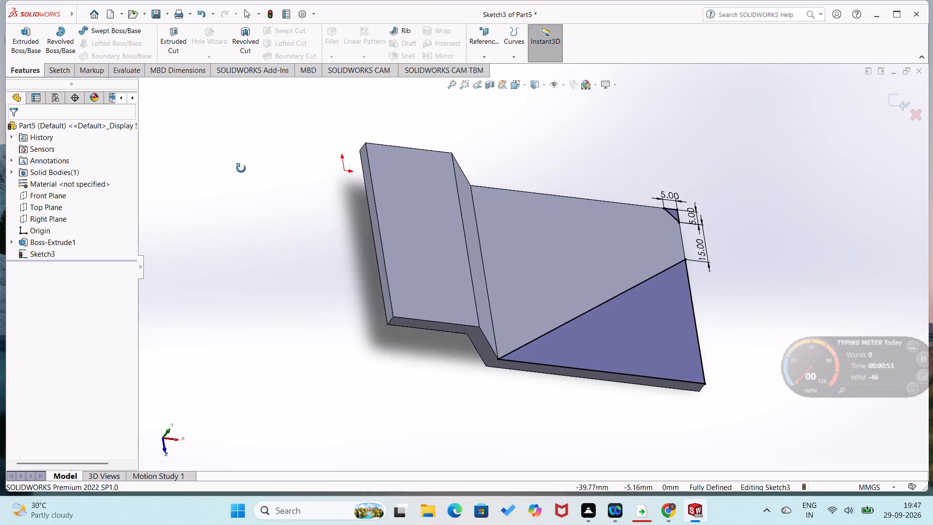
middle_drag(241, 168, 226, 195)
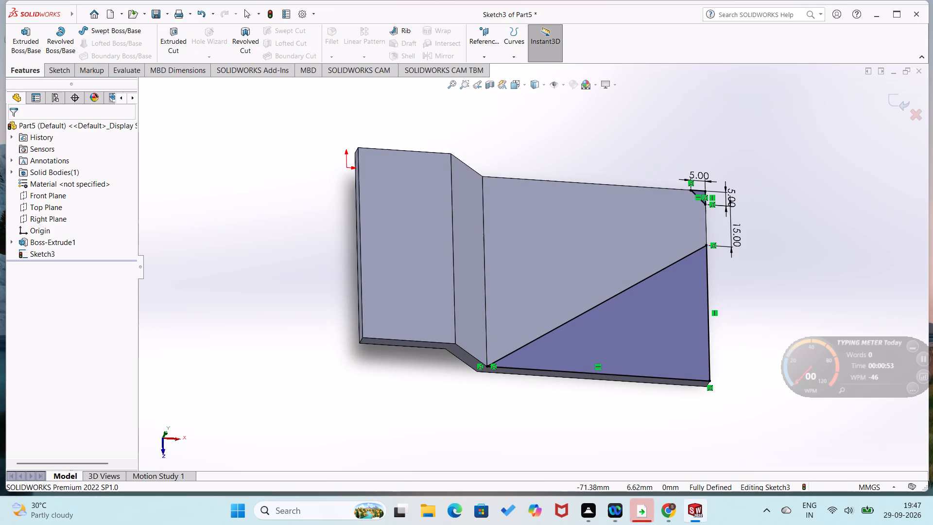
click(167, 45)
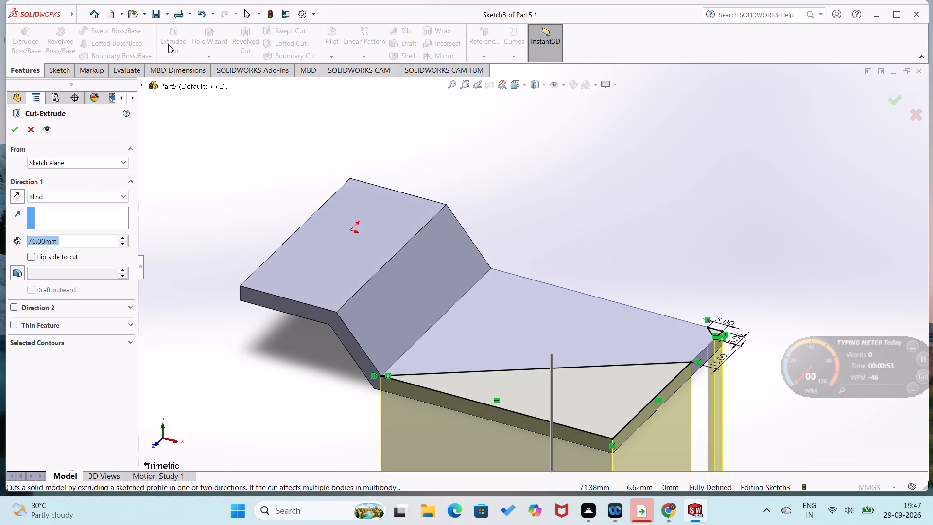
click(11, 133)
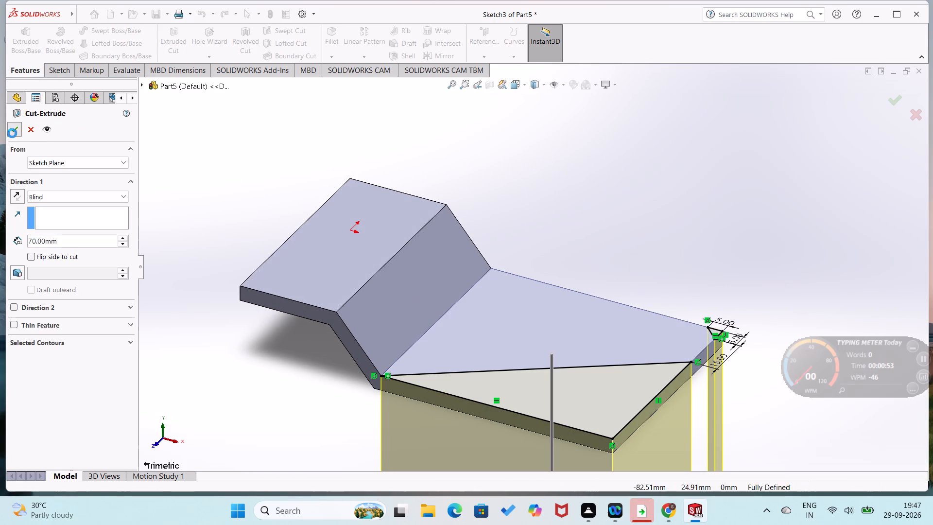
click(197, 185)
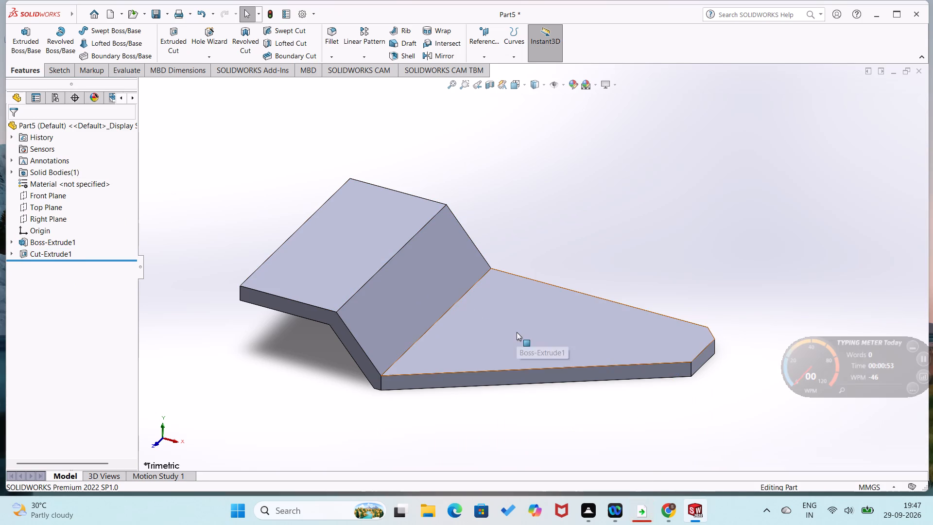
On the lower section's top face, start a sketch and draw a circle about 18 mm in diameter toward the end edge.
right_click(517, 332)
click(540, 287)
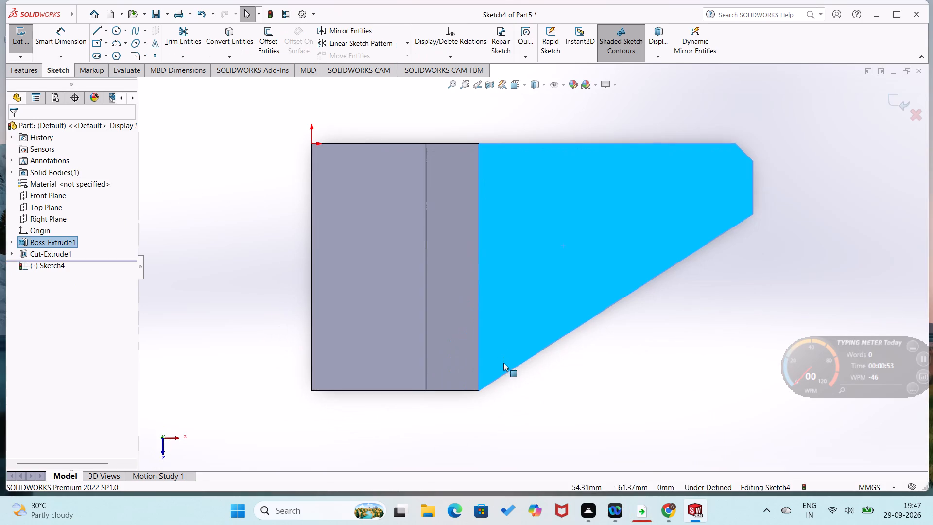
right_drag(553, 401, 608, 401)
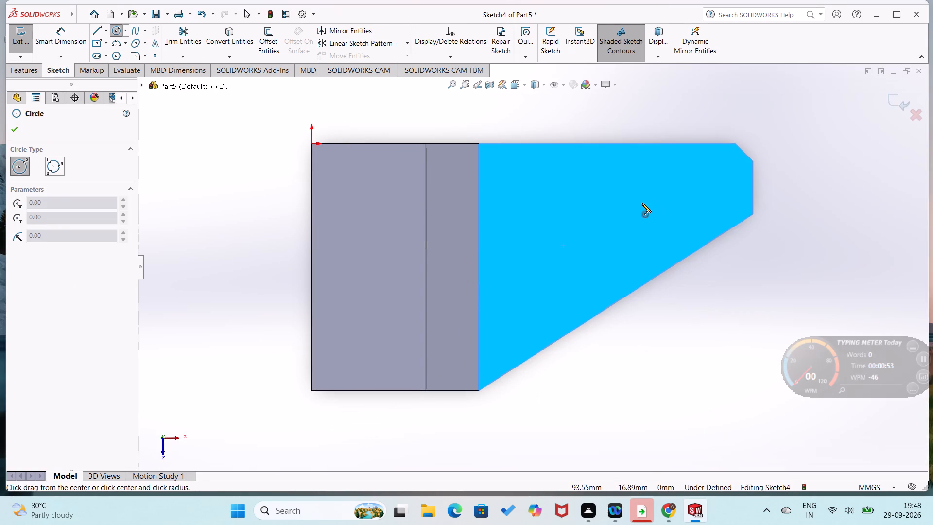
click(640, 204)
click(648, 235)
Dimension the circle's diameter, trying 8 mm before settling on 10 mm.
right_drag(659, 332, 686, 238)
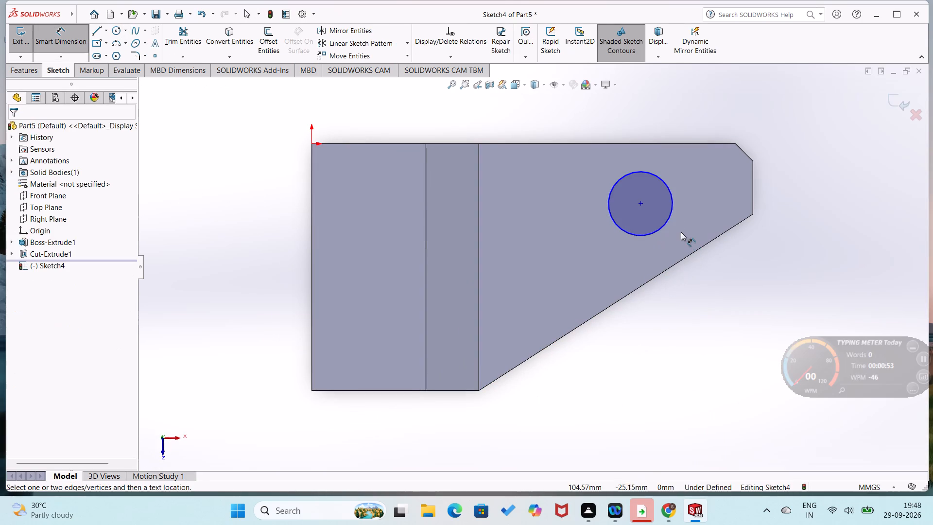
click(669, 214)
click(681, 215)
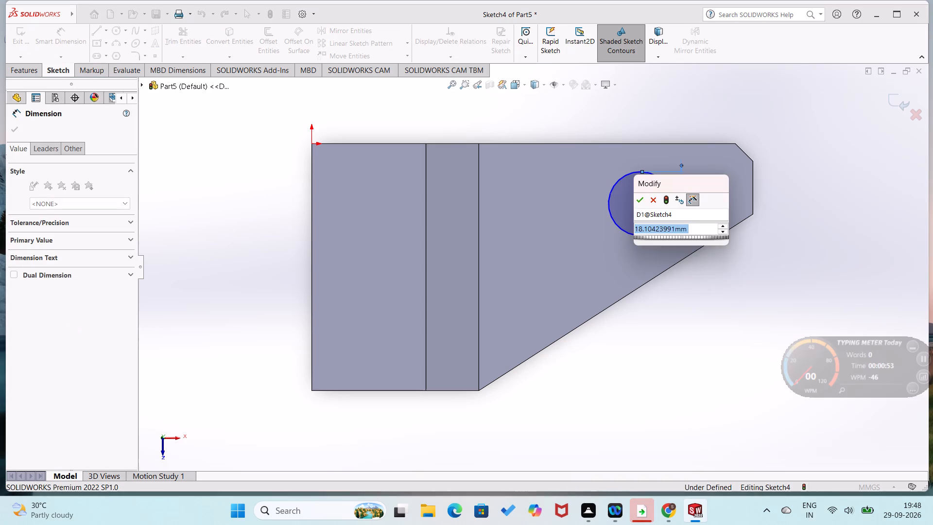
key(8)
key(Return)
click(657, 344)
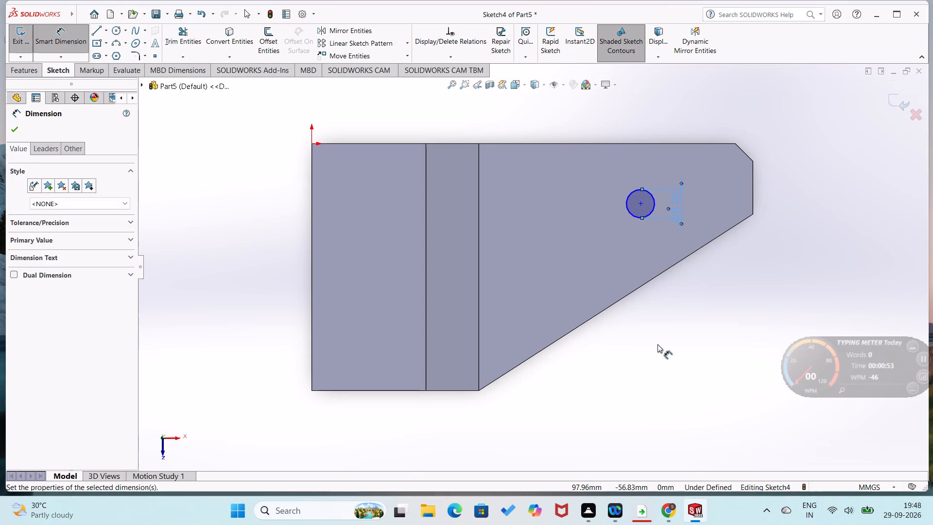
double_click(680, 214)
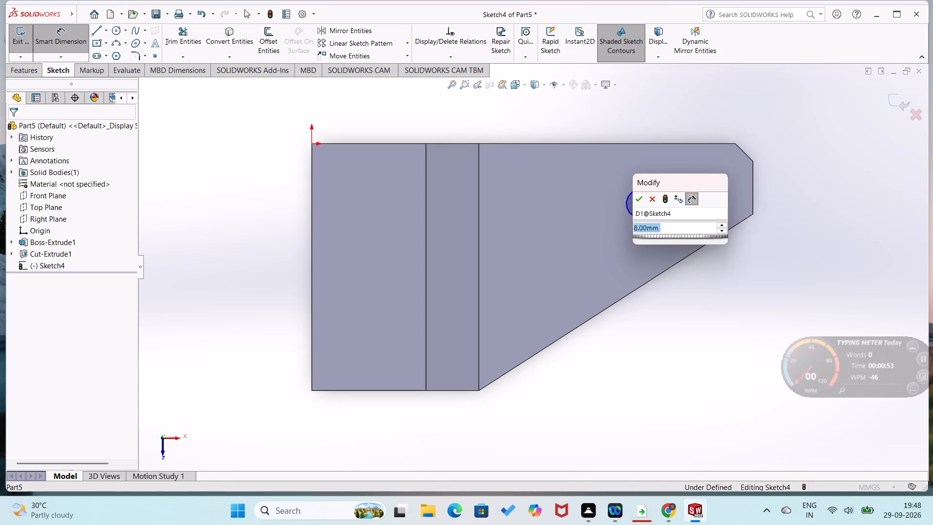
text(10.)
key(Return)
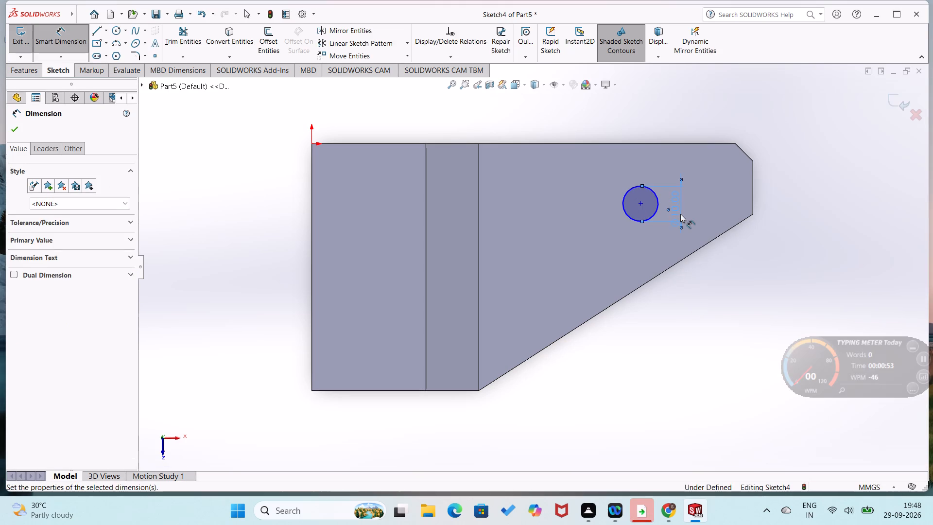
click(728, 314)
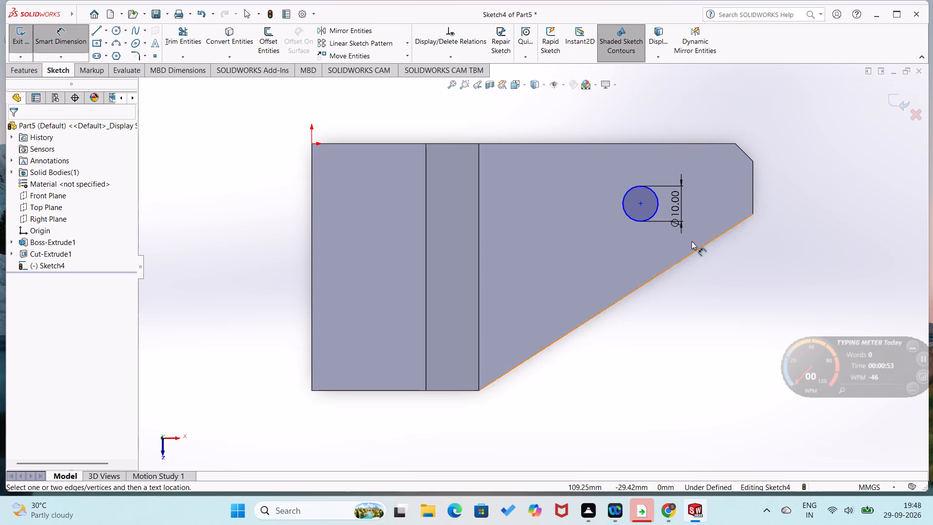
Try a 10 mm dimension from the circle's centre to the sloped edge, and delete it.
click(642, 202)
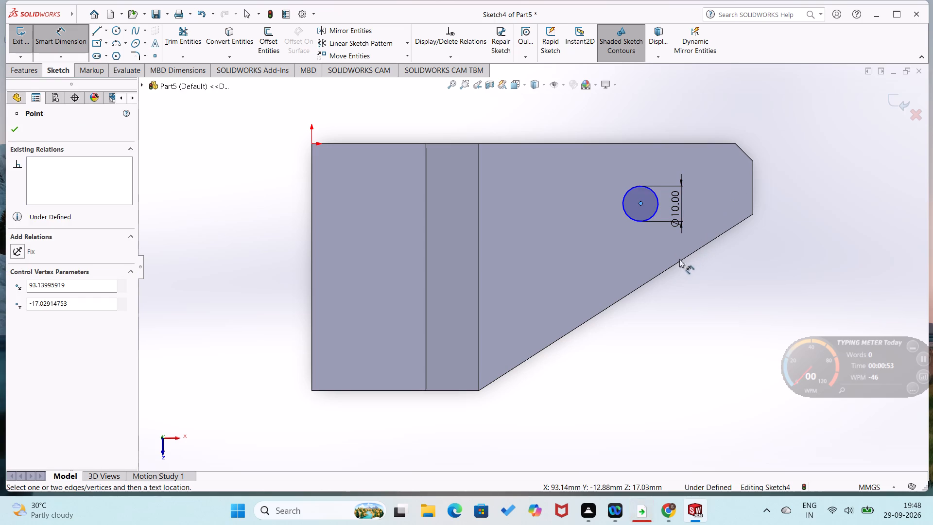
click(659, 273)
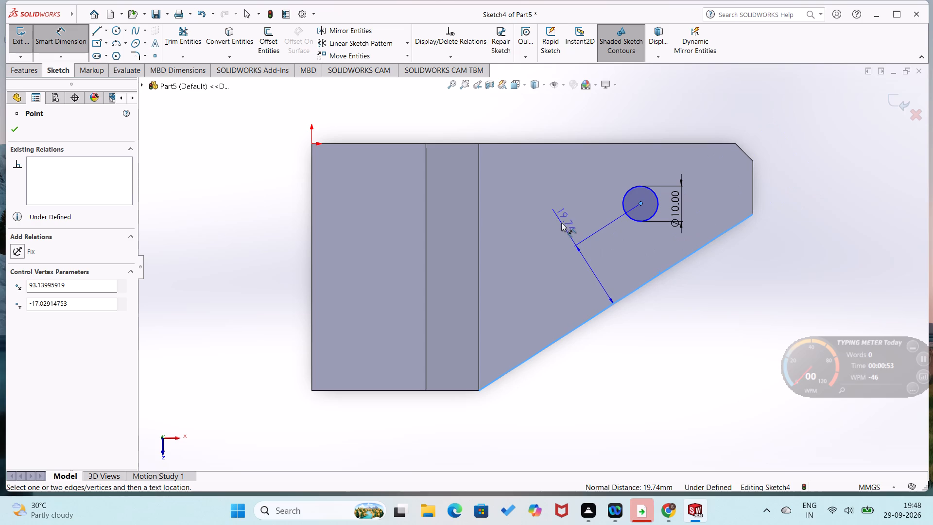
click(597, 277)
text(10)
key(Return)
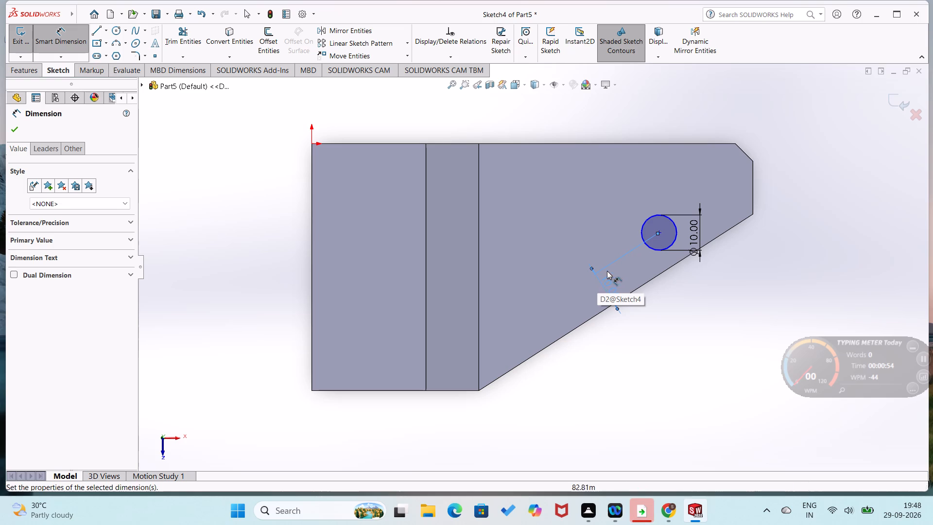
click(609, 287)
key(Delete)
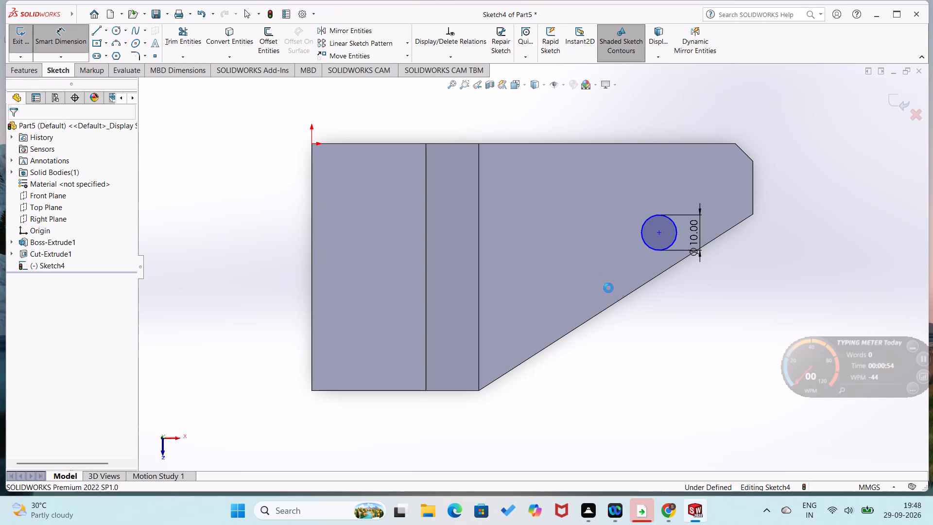
Dimension the circle's centre from the lower section's rear edge, trying 10 mm before settling on 15 mm.
click(657, 232)
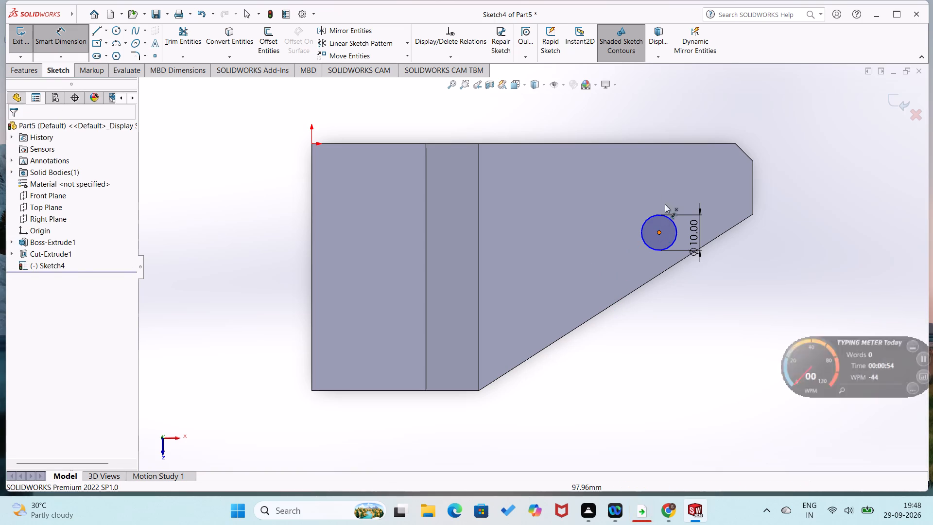
click(659, 143)
click(628, 188)
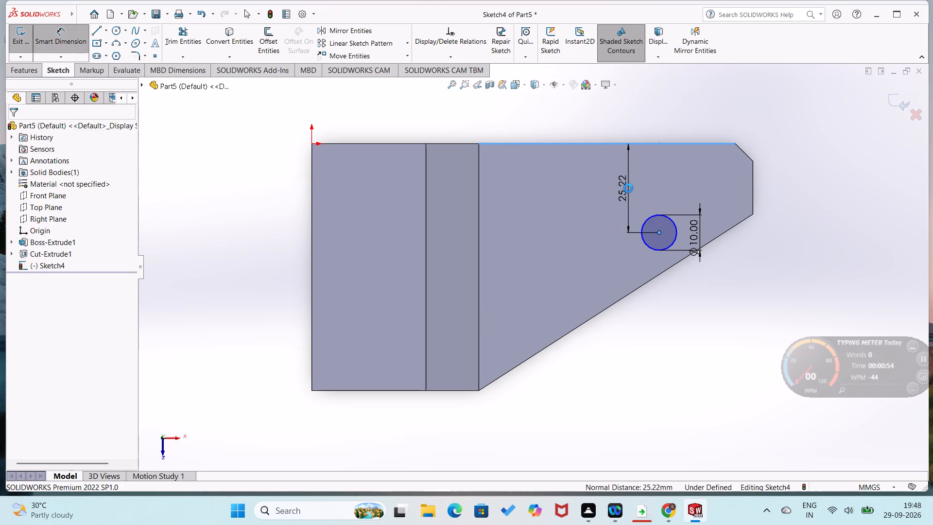
text(10)
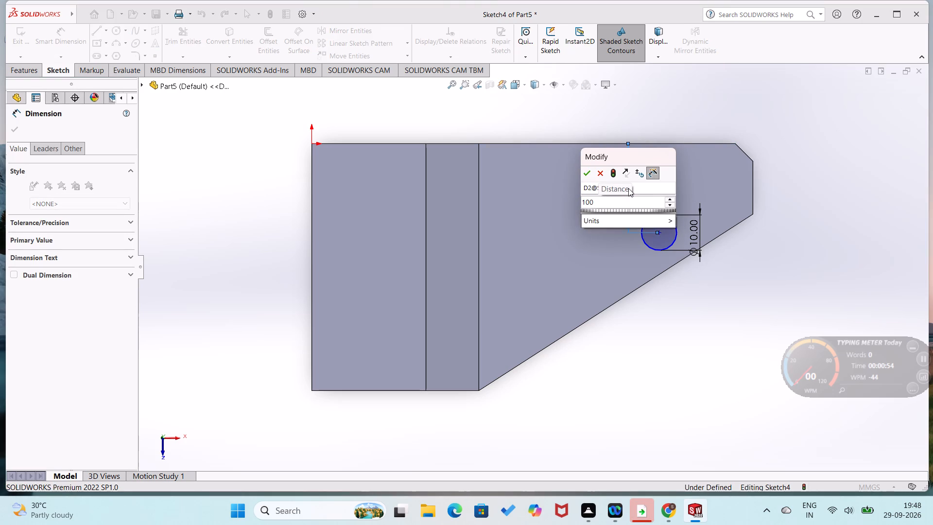
key(BackSpace)
key(Return)
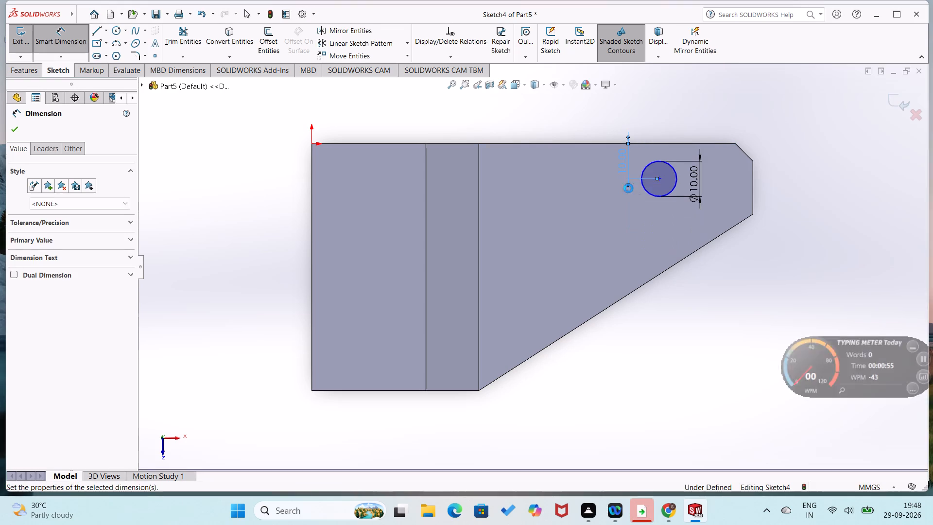
click(655, 360)
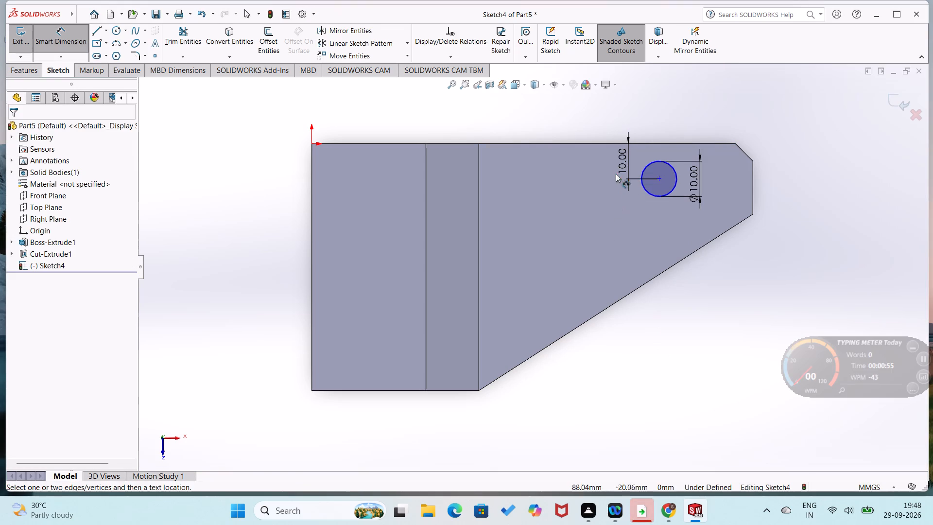
double_click(625, 156)
text(15)
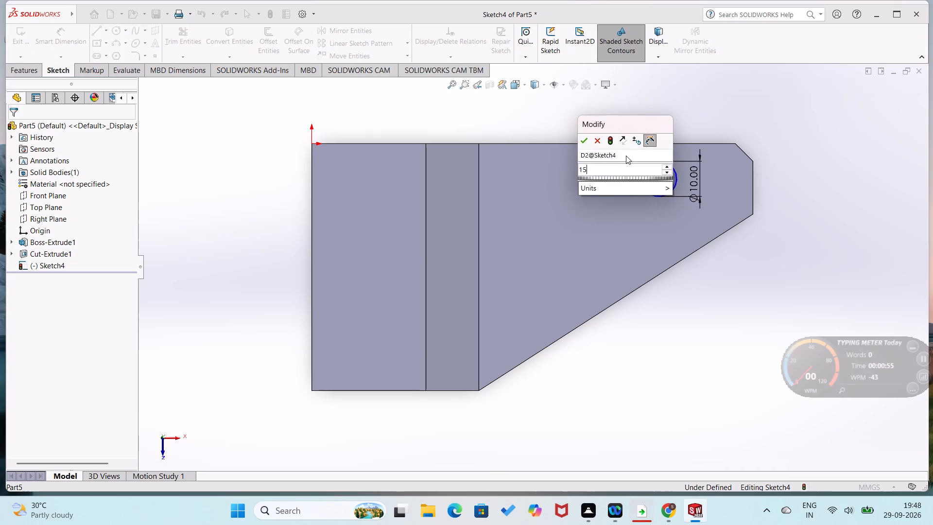
key(Return)
click(667, 332)
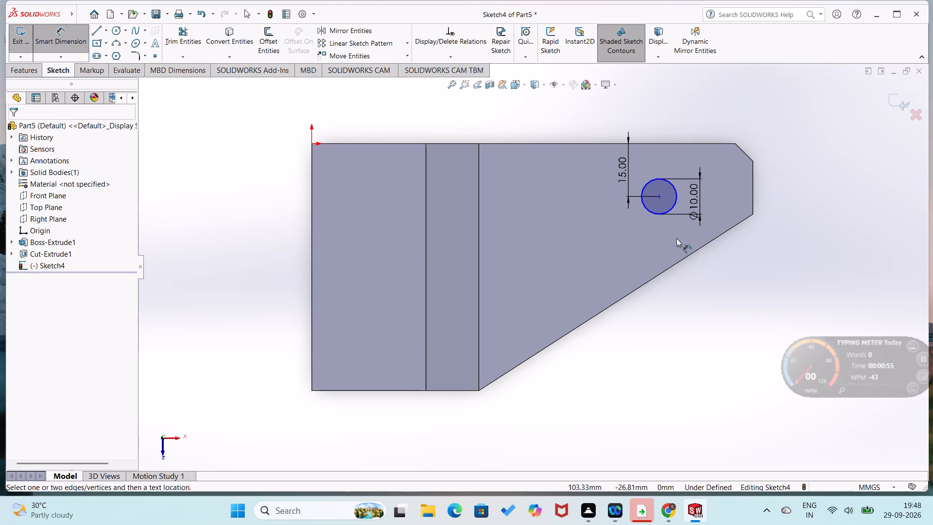
Dimension the circle's centre 30 mm from the lower section's vertical end edge.
click(659, 196)
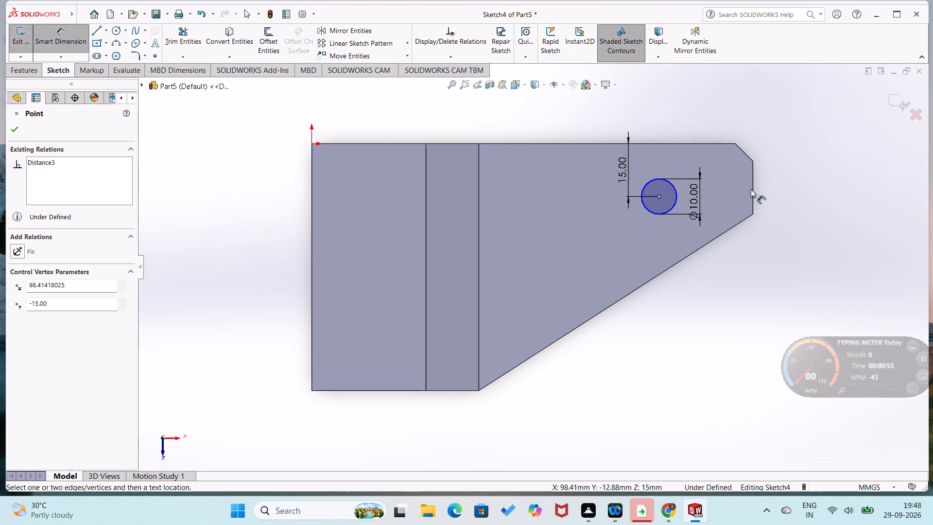
click(753, 190)
click(708, 239)
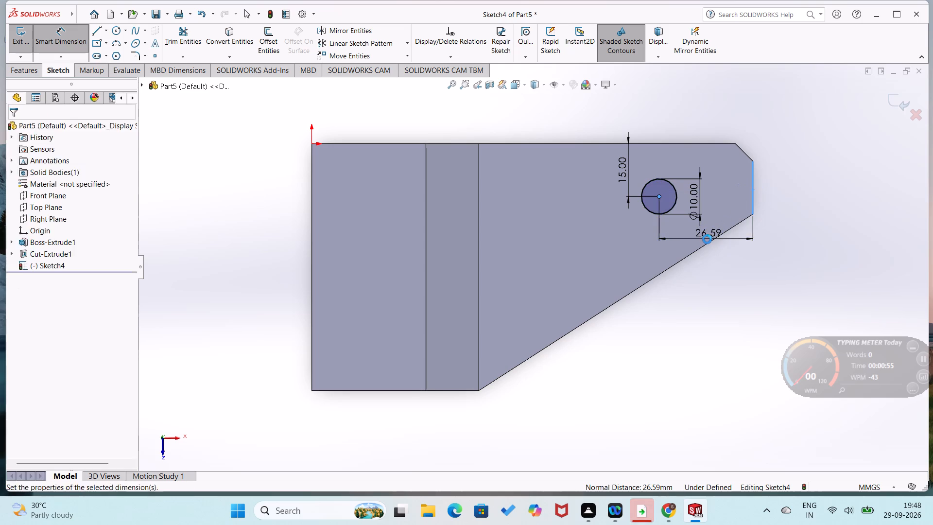
text(30)
key(Return)
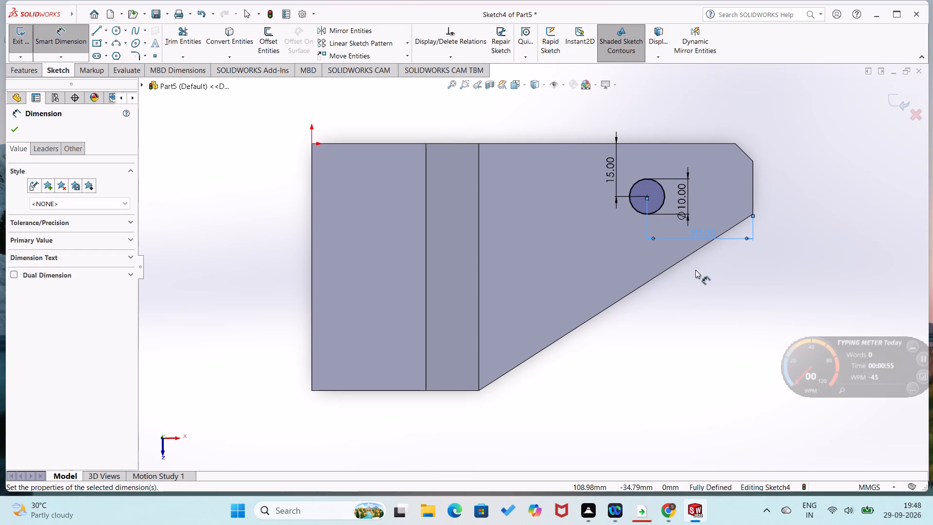
click(695, 270)
Extrude-cut the 10 mm circle through the lower section with a 70 mm blind depth.
drag(21, 71, 25, 71)
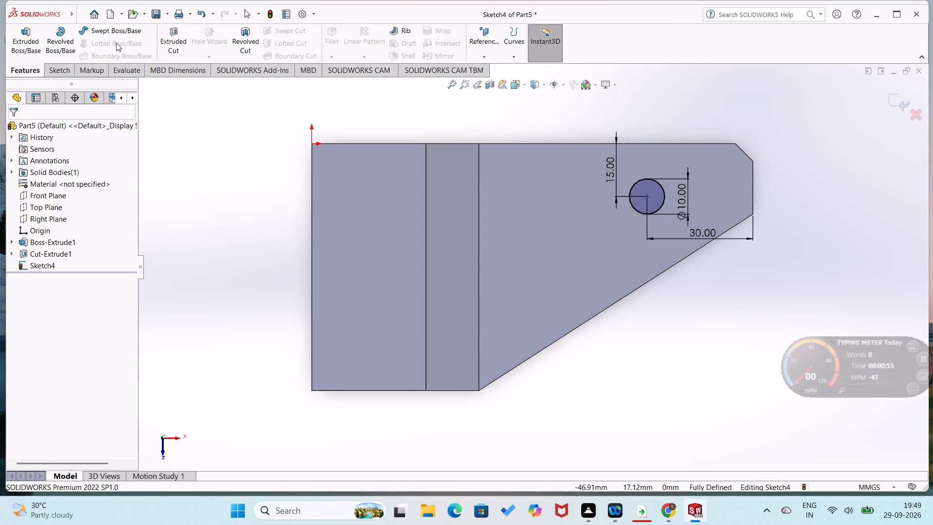
click(170, 37)
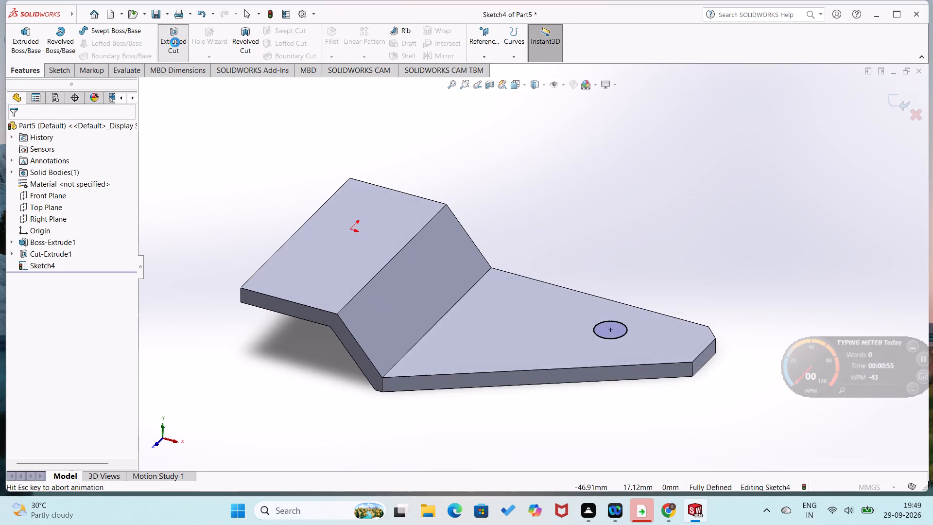
click(18, 133)
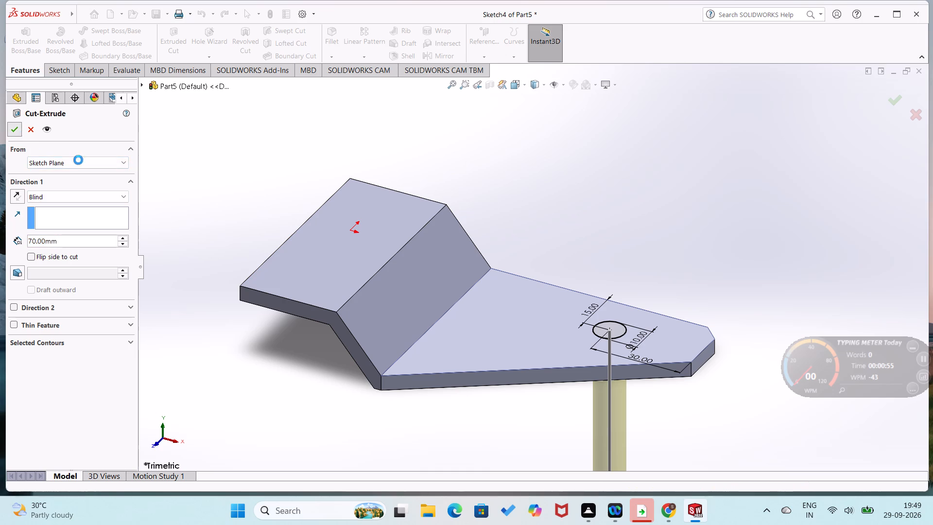
On the upper section's top face, start a sketch and draw circles about 10 mm diameter near the front and 17 mm near the rear.
right_click(329, 264)
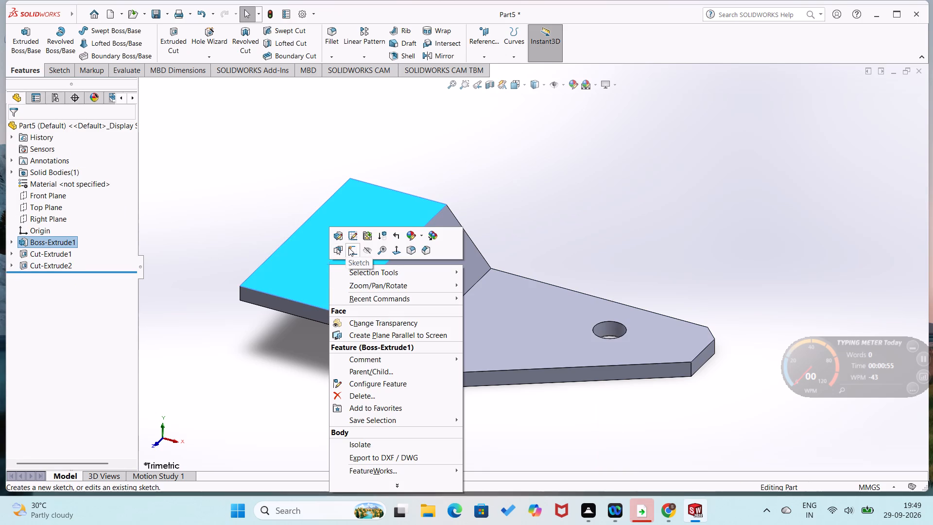
click(348, 249)
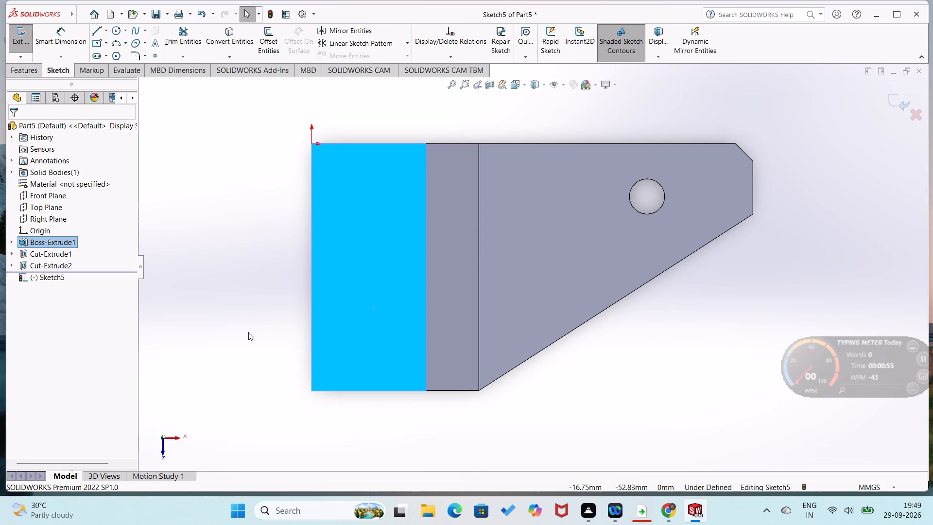
right_drag(240, 336, 271, 291)
right_drag(231, 318, 318, 369)
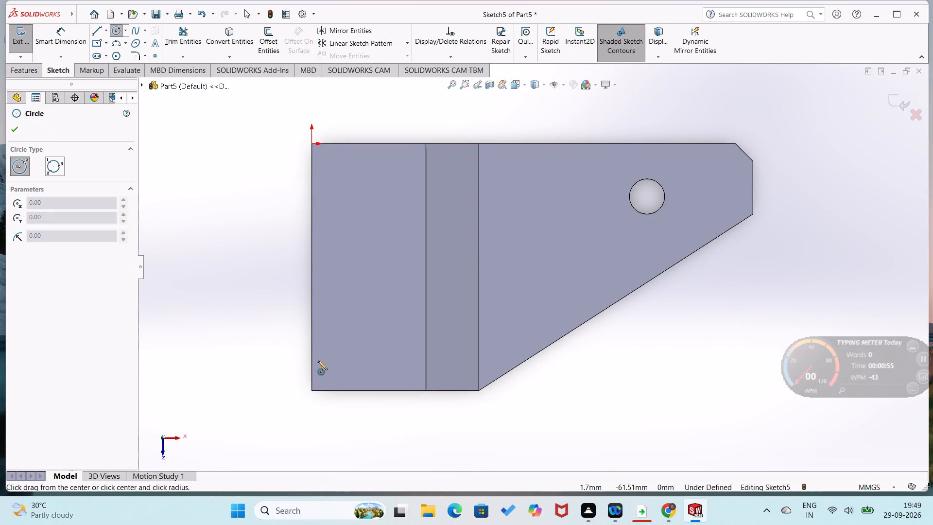
click(368, 344)
click(371, 362)
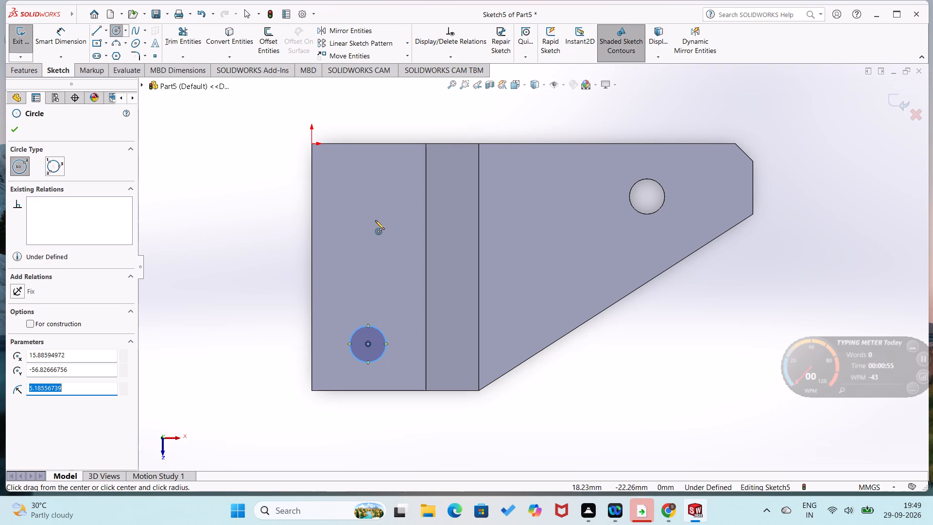
click(369, 198)
click(373, 227)
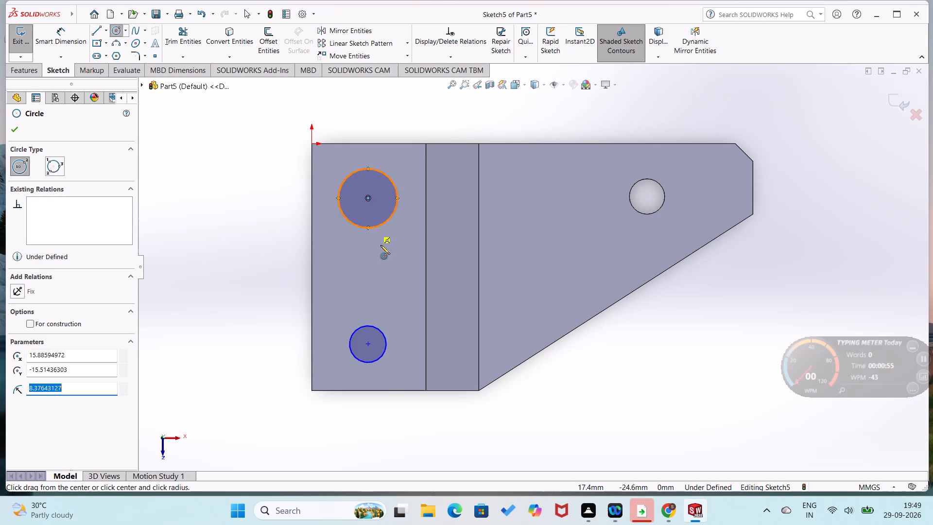
Dimension the front circle's diameter, trying 5 mm before settling on 10 mm.
right_drag(384, 284, 410, 190)
click(348, 339)
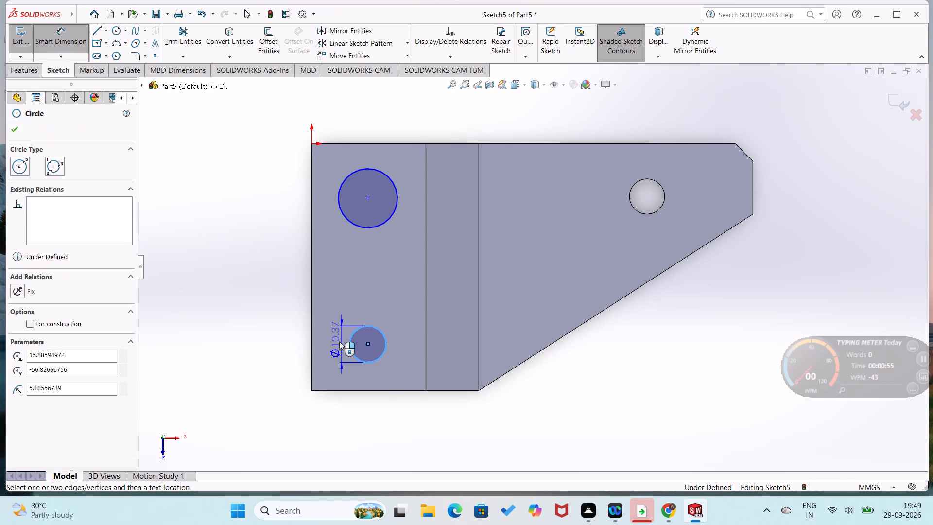
click(336, 342)
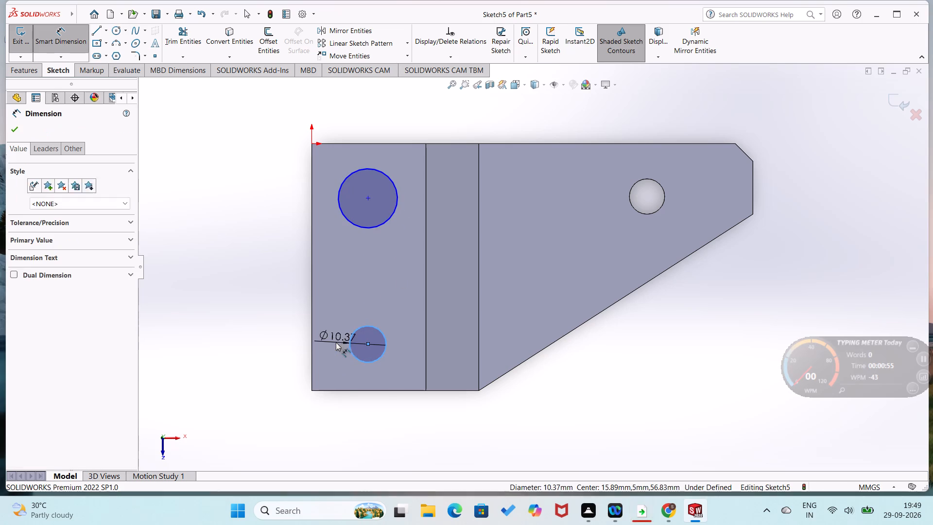
key(5)
key(Return)
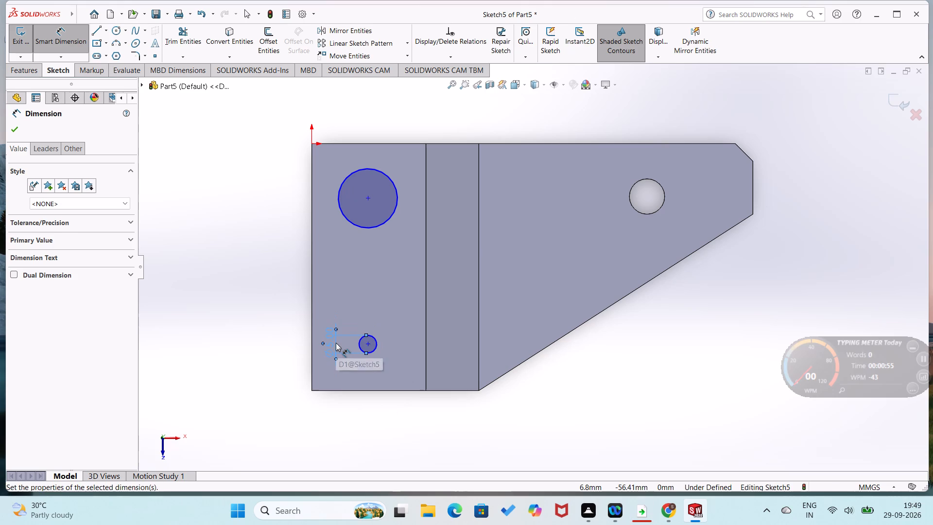
double_click(336, 343)
text(10)
key(Return)
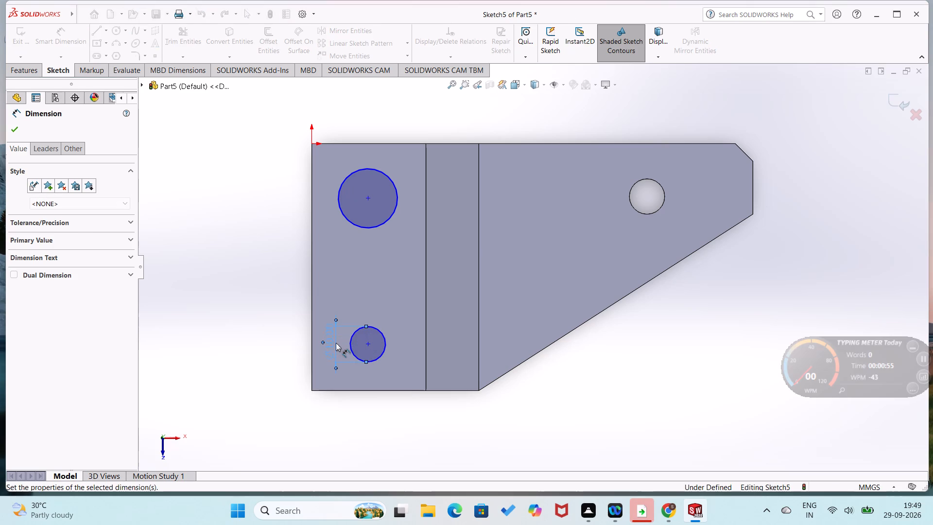
Dimension the rear circle's diameter as 10 mm.
click(390, 210)
click(391, 215)
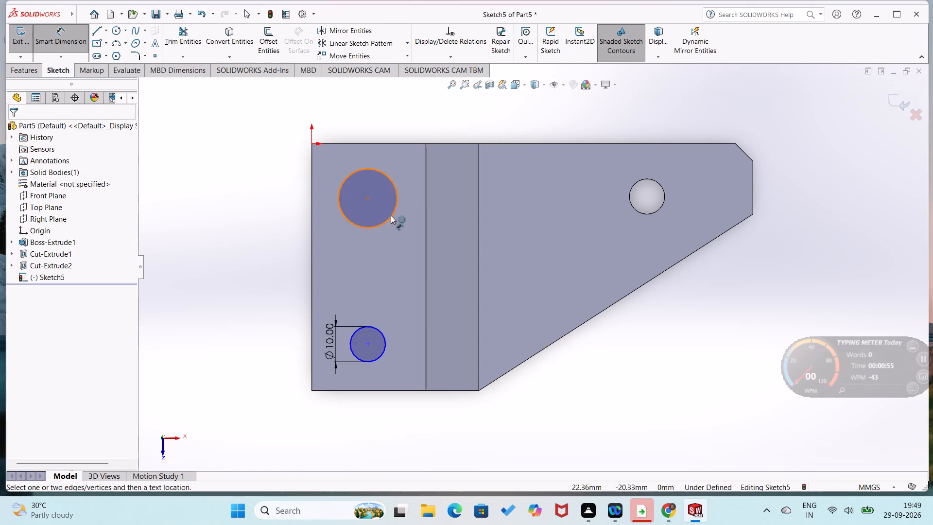
click(393, 229)
text(10)
key(Return)
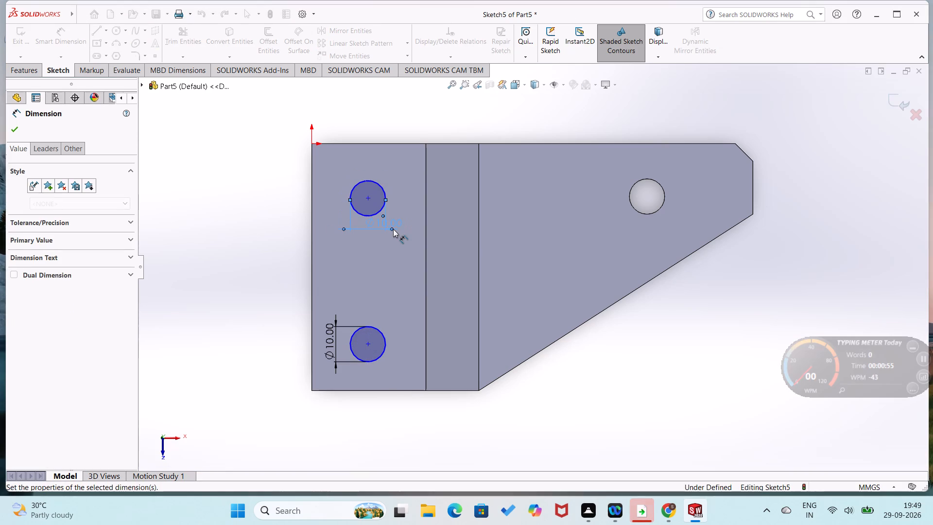
click(248, 248)
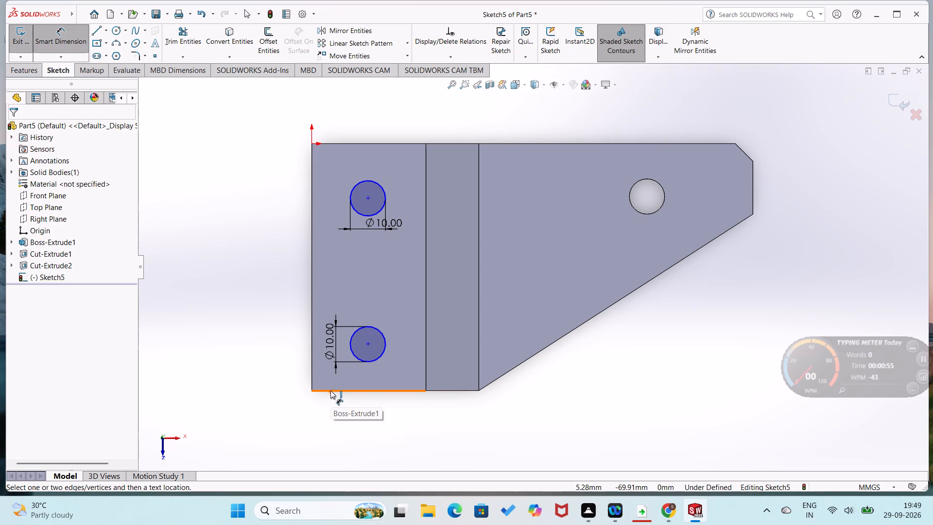
Dimension the distance between the two circles' centres, trying 20 mm and 60 mm before settling on 45 mm.
drag(368, 343, 369, 337)
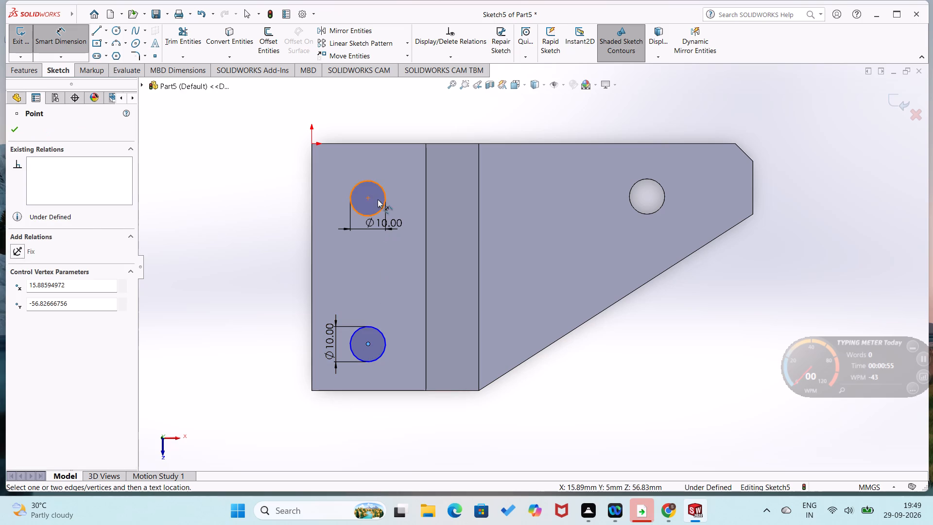
click(368, 198)
click(340, 237)
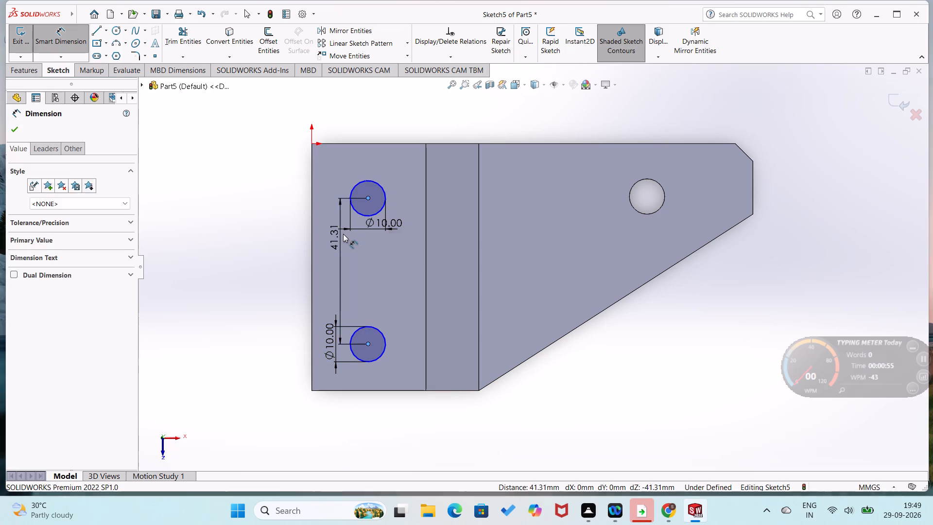
text(20)
key(Return)
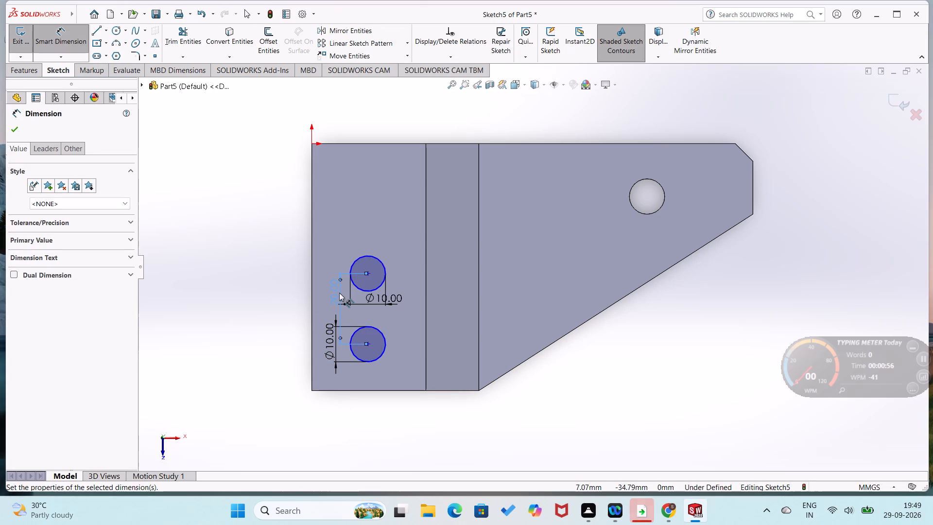
click(335, 301)
click(335, 301)
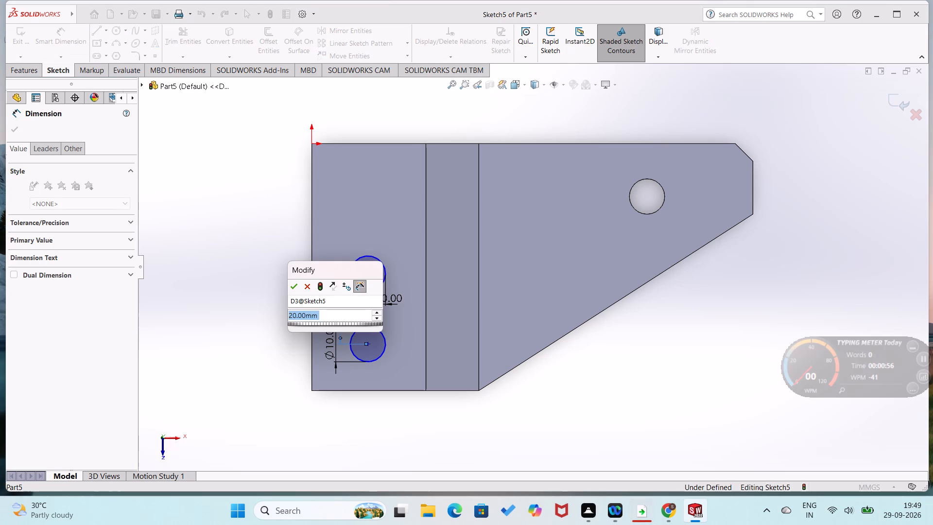
text(60)
key(Return)
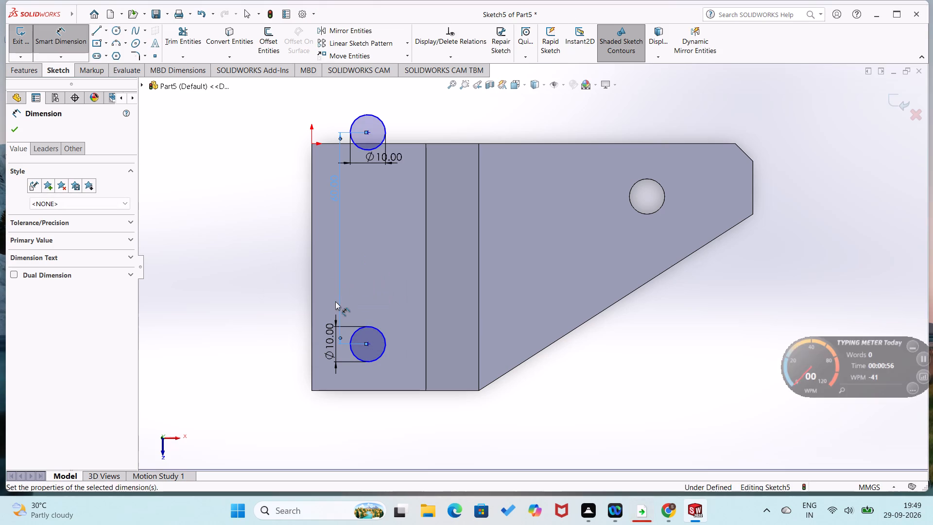
click(332, 194)
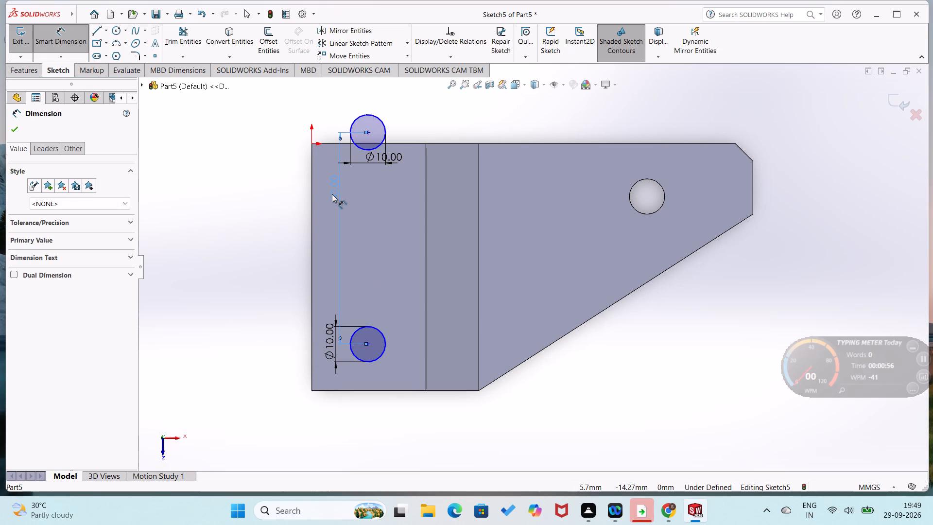
click(332, 194)
text(45)
key(Return)
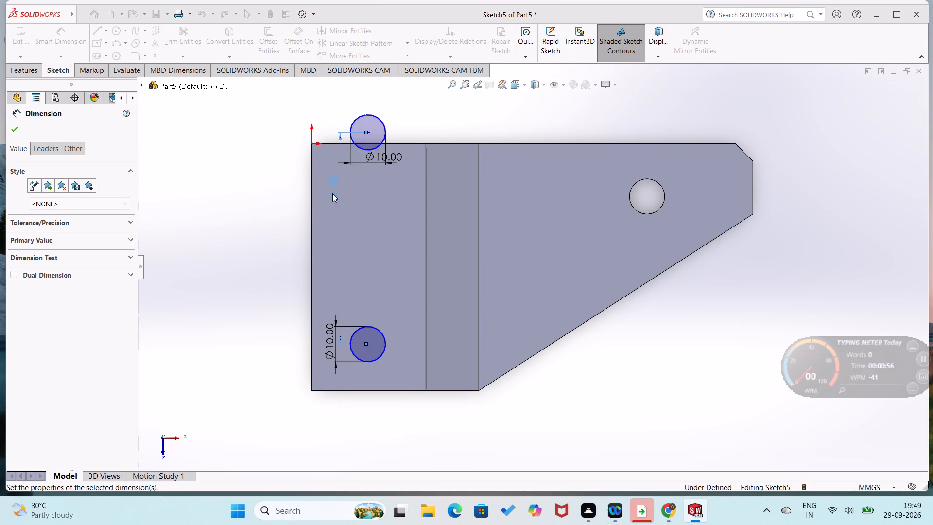
Dimension the front circle's centre 10 mm from the upper section's front edge.
drag(345, 391, 347, 386)
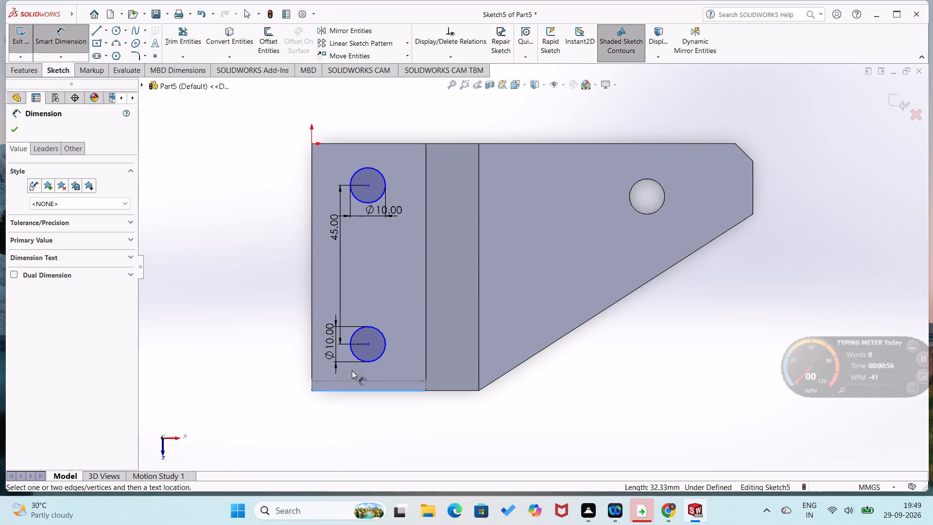
click(368, 342)
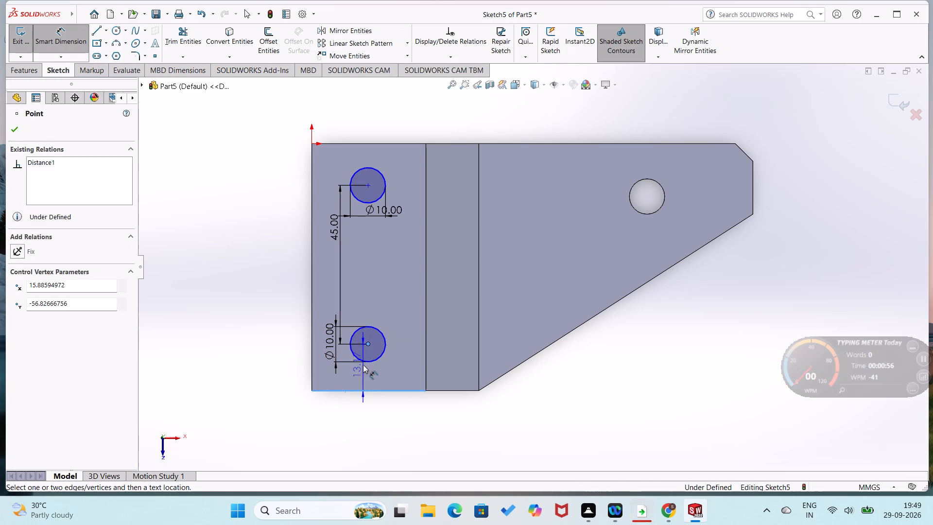
click(363, 369)
text(10)
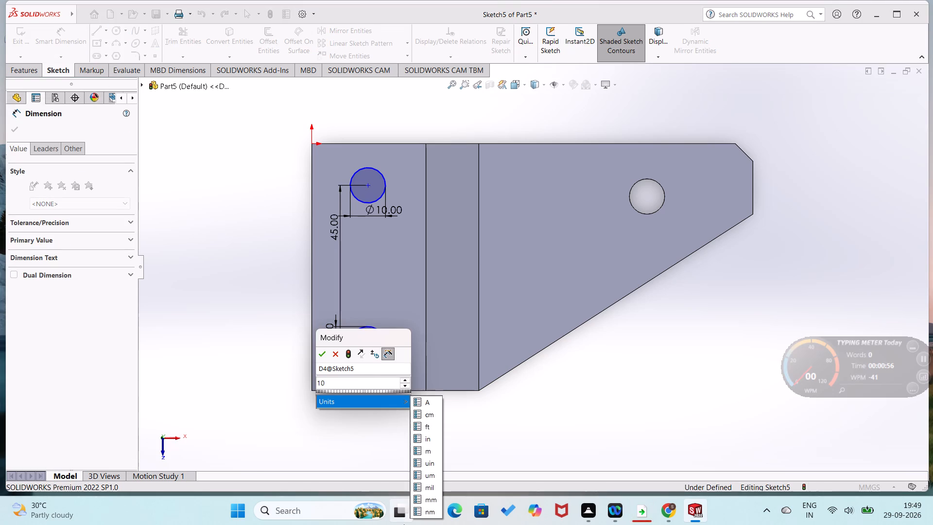
key(Return)
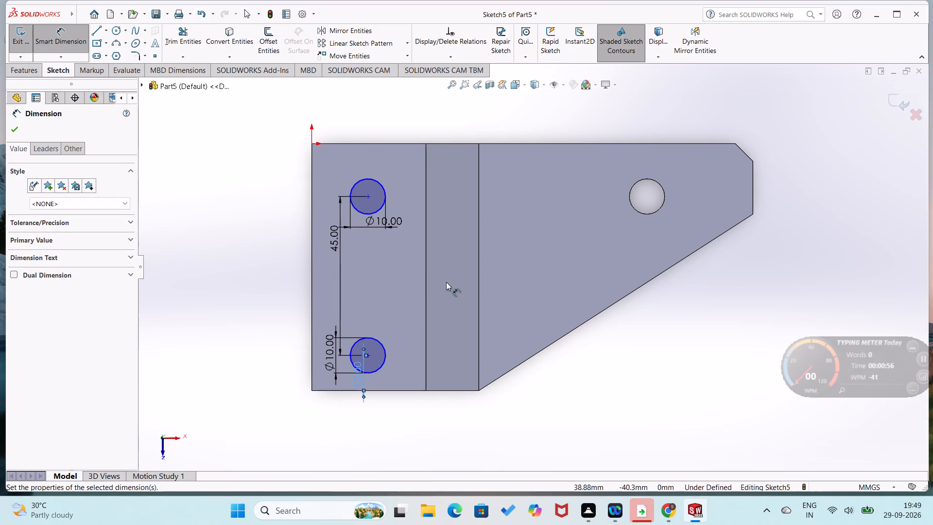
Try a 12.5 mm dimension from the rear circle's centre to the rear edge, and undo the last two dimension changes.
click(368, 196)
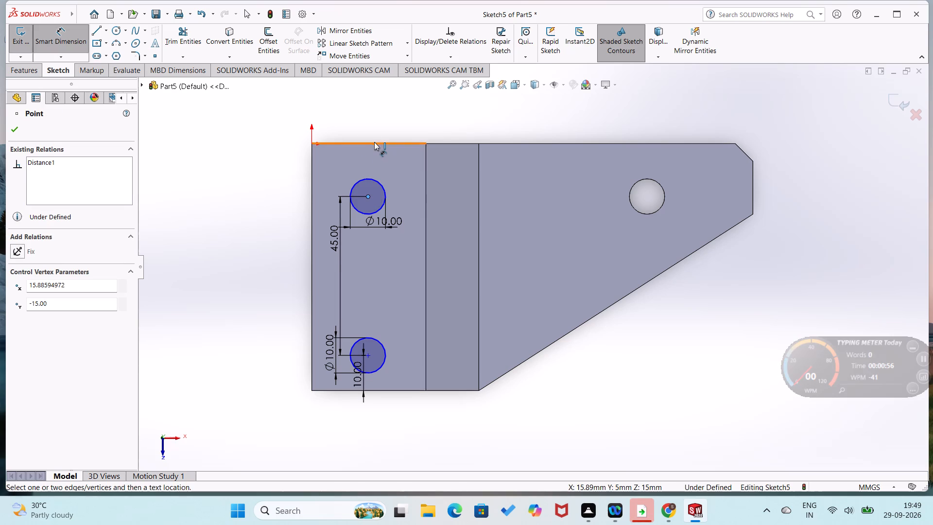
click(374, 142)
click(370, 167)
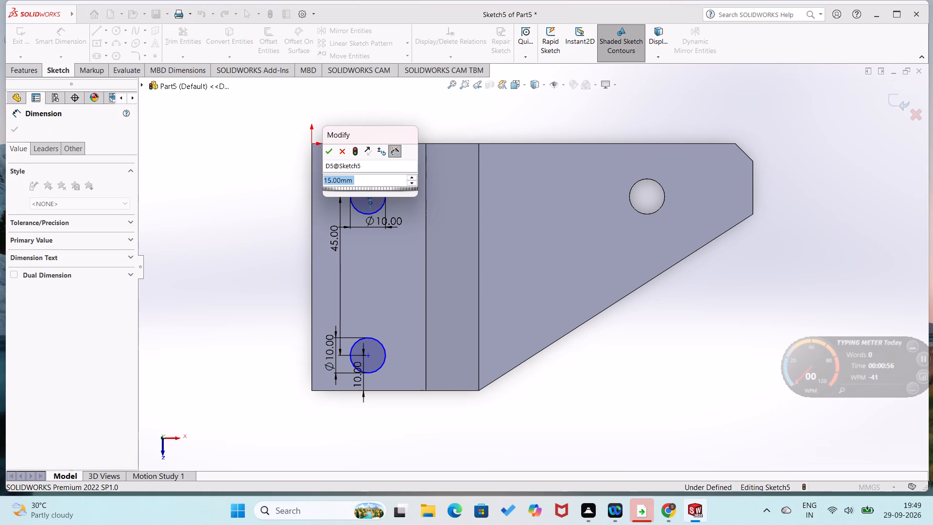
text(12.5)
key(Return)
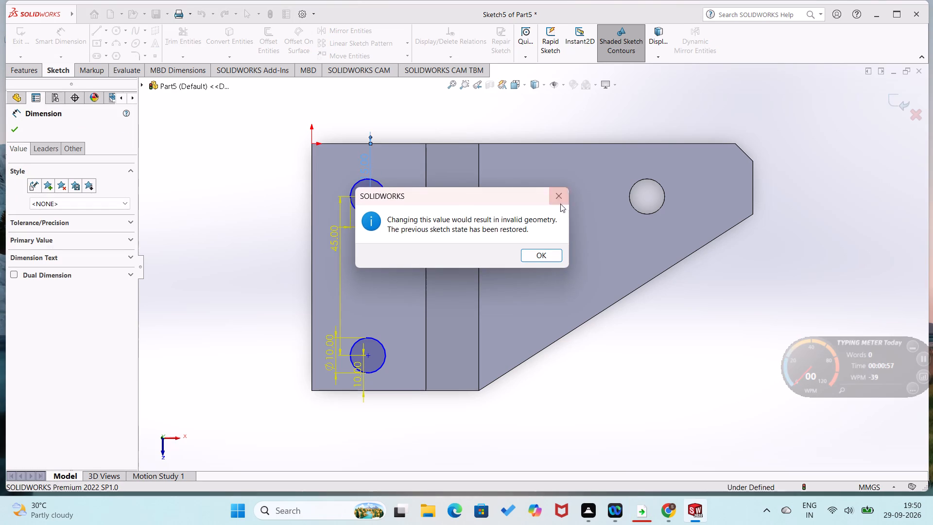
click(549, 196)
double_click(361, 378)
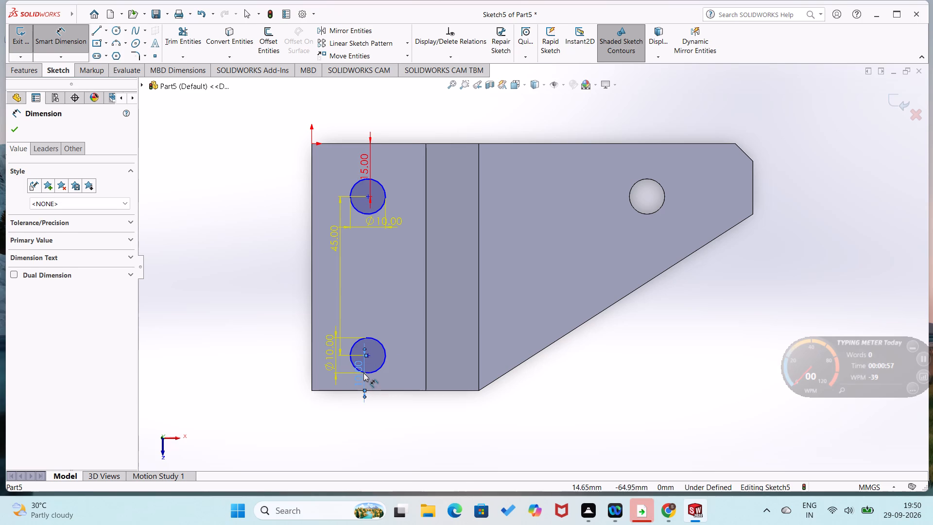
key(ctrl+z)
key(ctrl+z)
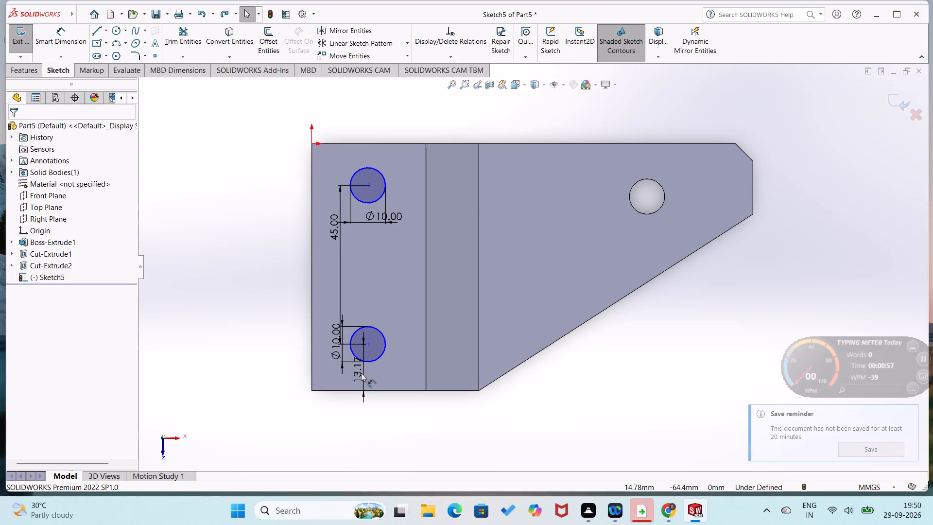
Set the front circle's centre distance from the front edge to 12.5 mm.
double_click(360, 374)
text(12.5)
key(Return)
click(299, 399)
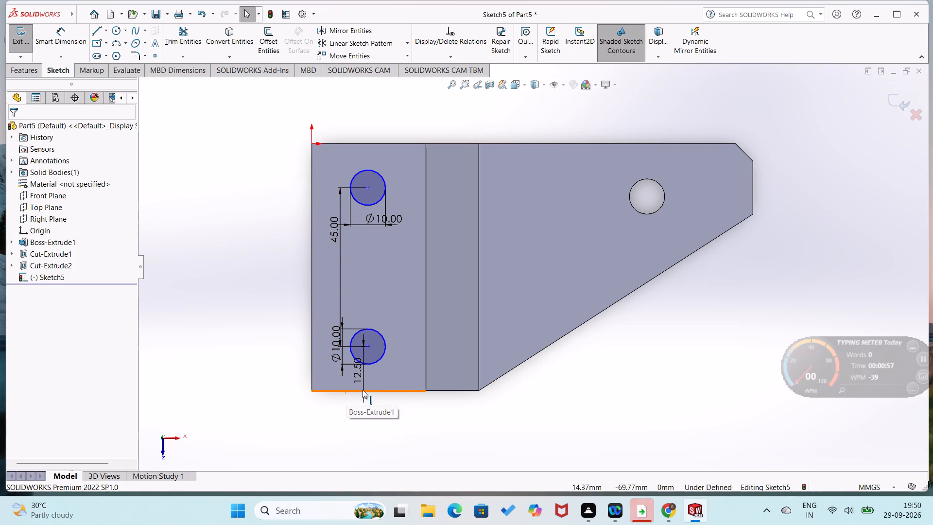
Start dimensioning the front circle's distance from the upper section's outer end edge.
click(312, 358)
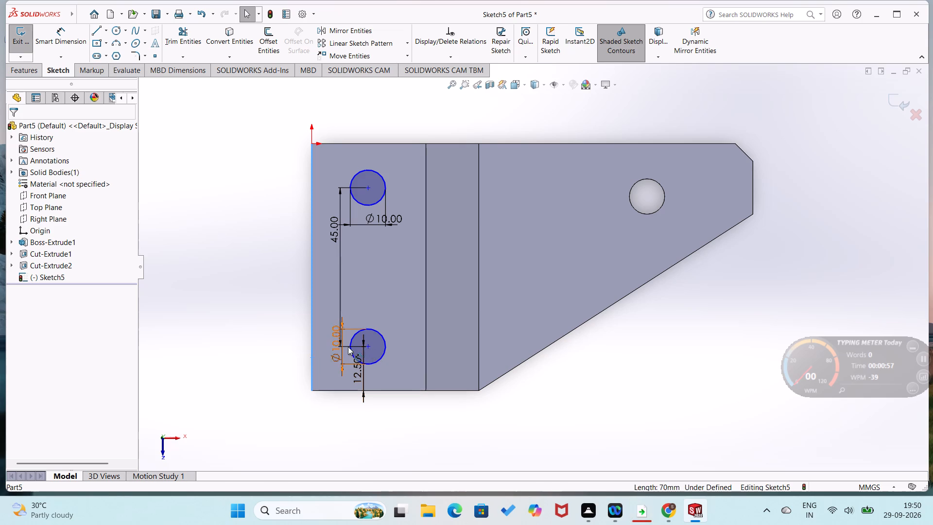
right_drag(232, 400, 212, 307)
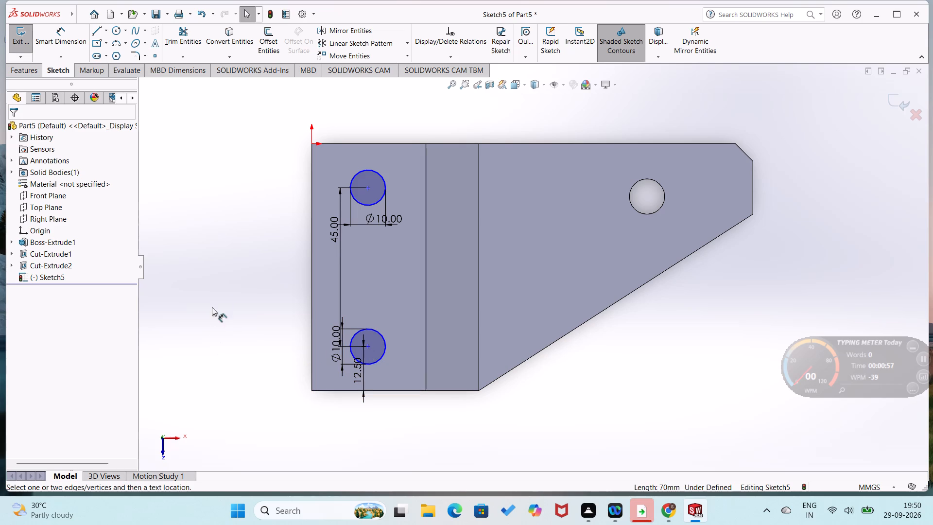
right_drag(212, 307, 219, 292)
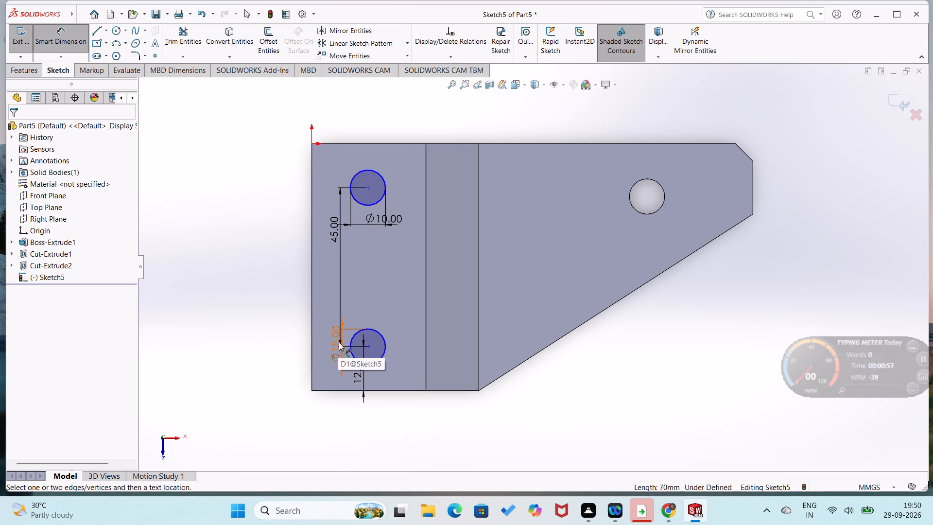
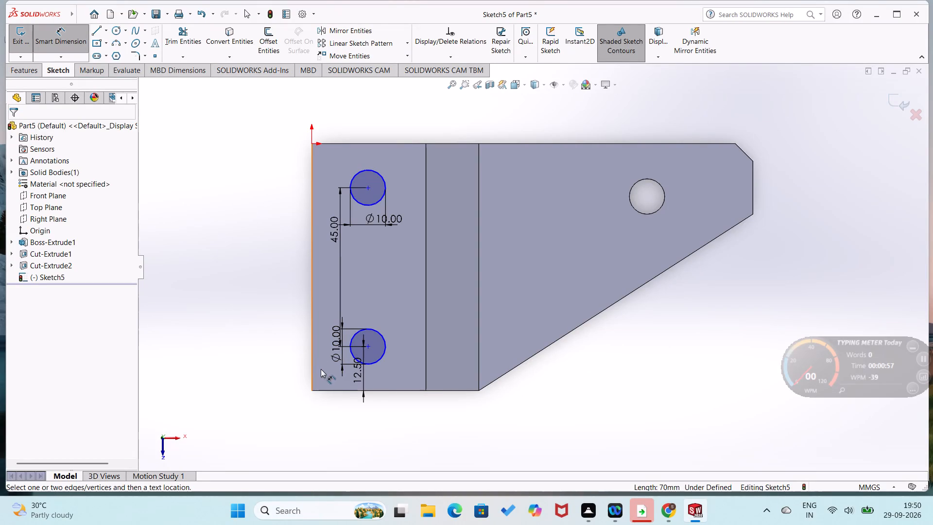
Add a Vertical relation between the front circle's centre and the midpoint of the upper section's front edge.
scroll(363, 389, down, 5)
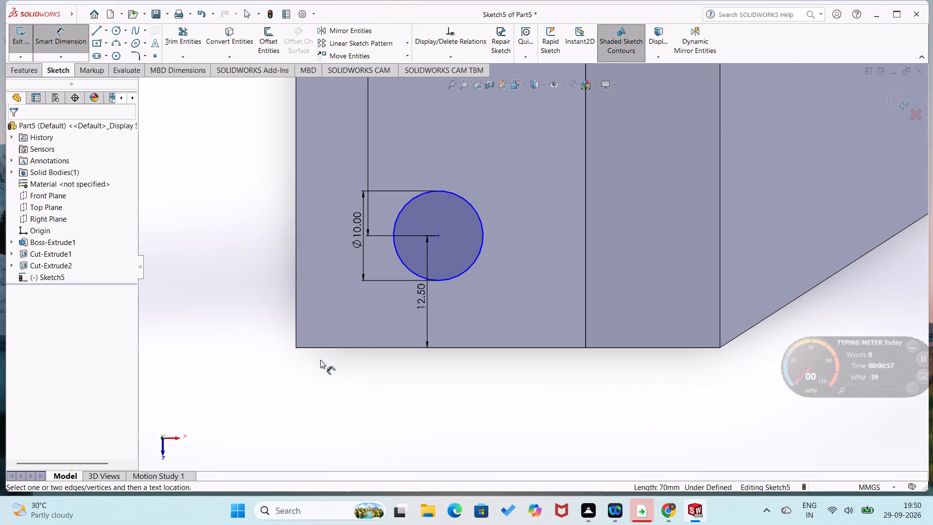
key(Escape)
key(Escape)
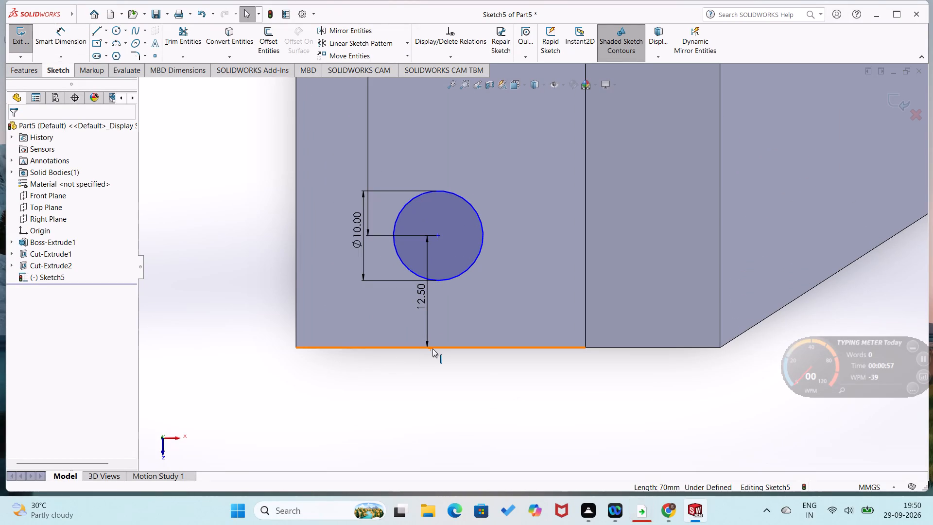
click(442, 347)
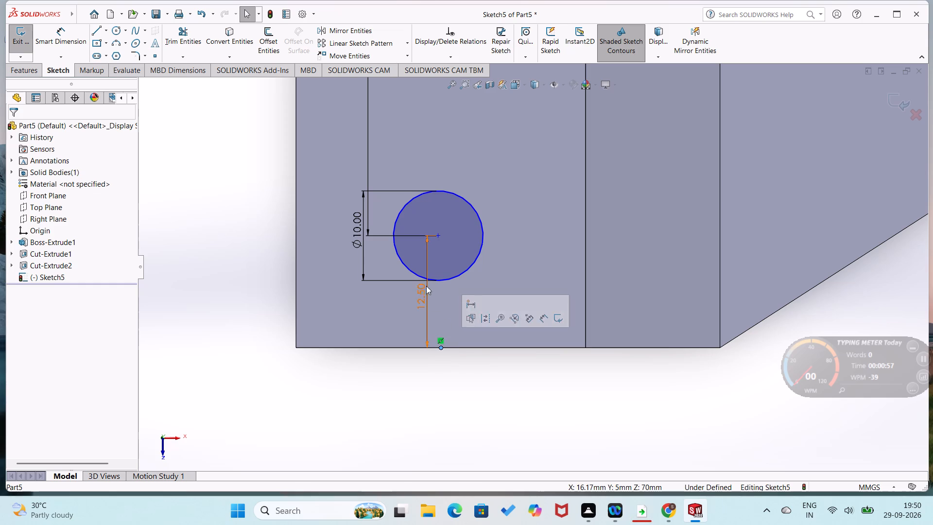
click(436, 235)
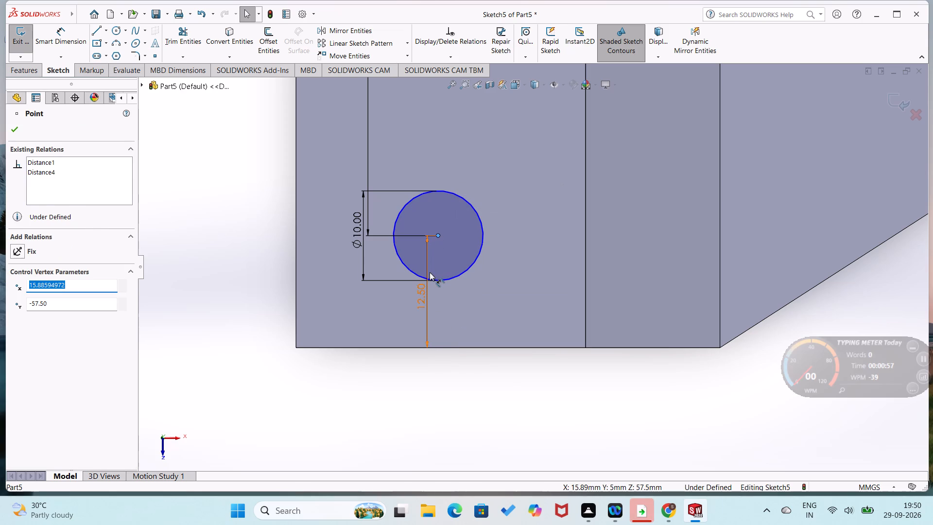
key(Escape)
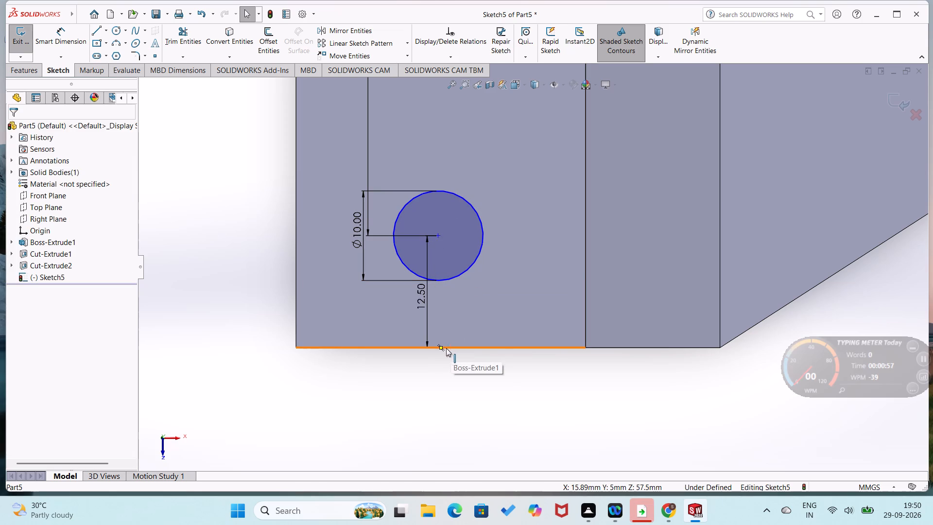
click(440, 348)
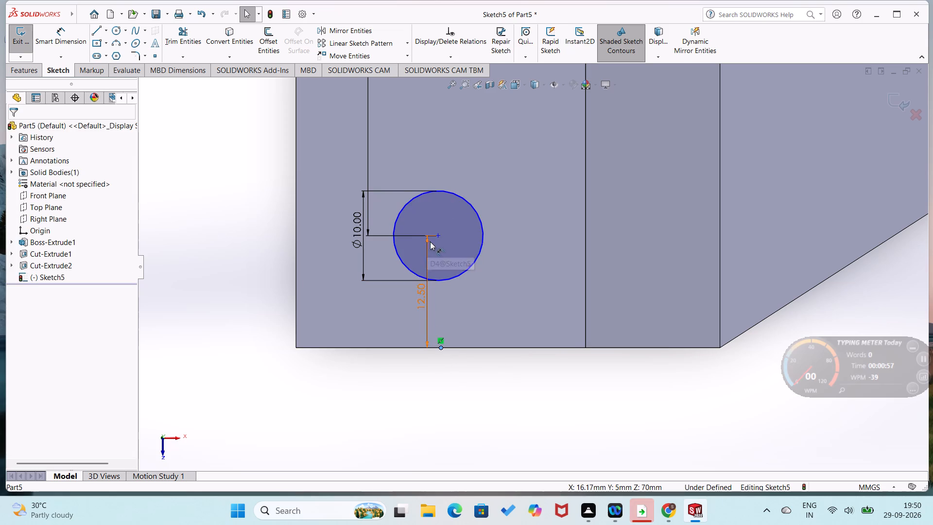
ctrl+click(438, 234)
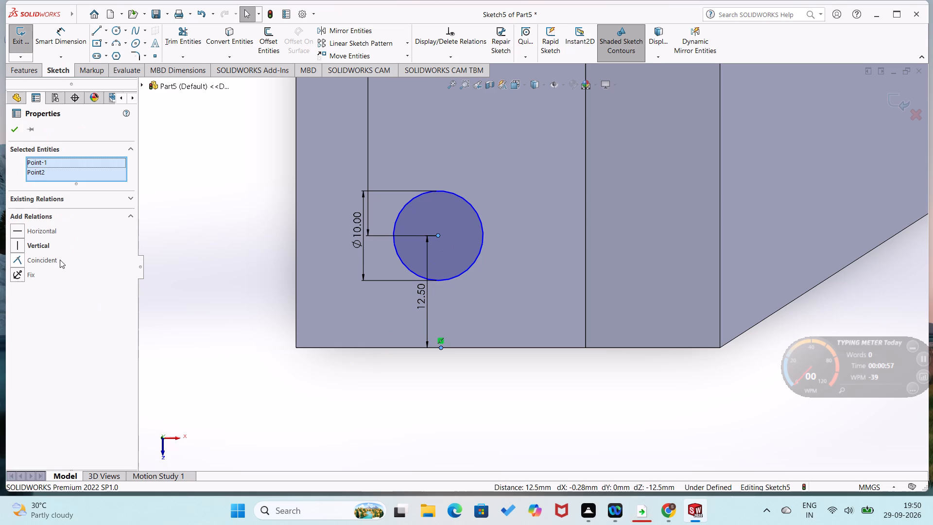
click(20, 245)
scroll(344, 436, up, 3)
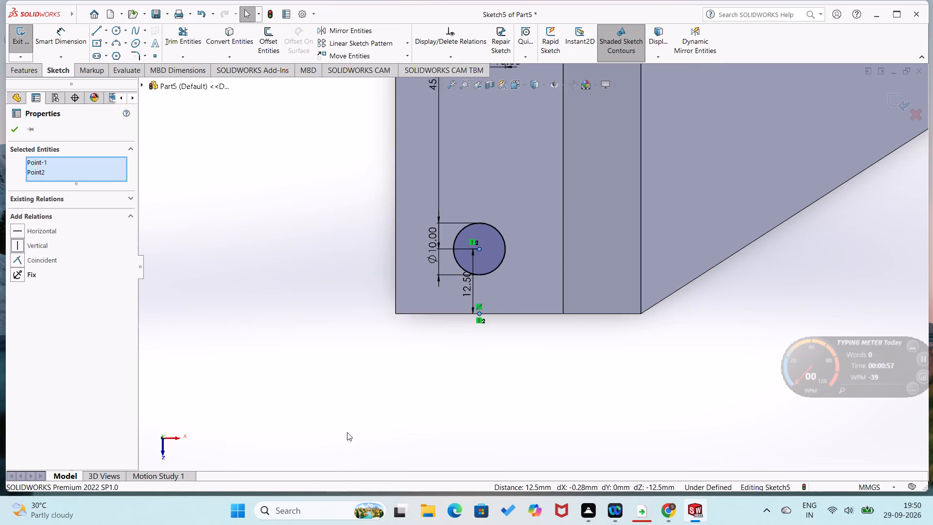
scroll(348, 426, up, 4)
scroll(458, 292, down, 1)
key(Escape)
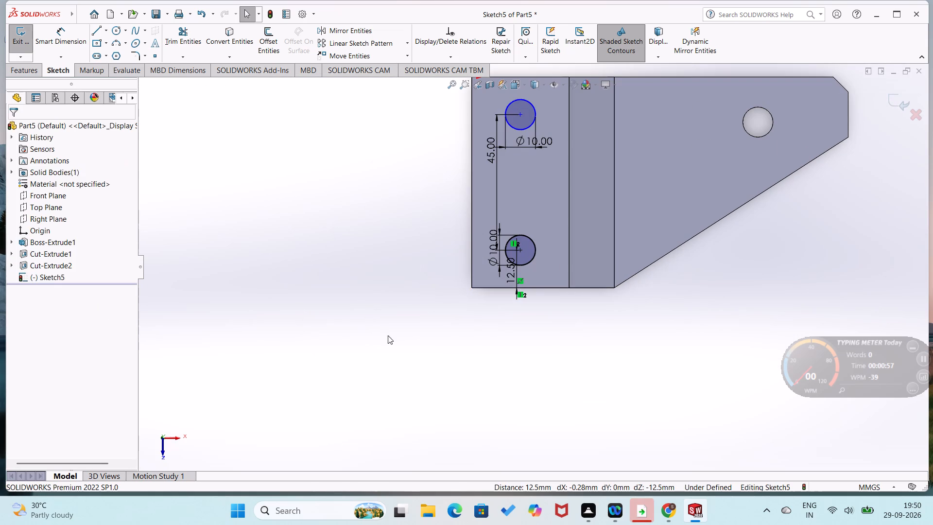
Add a Vertical relation between the centres of the front and rear circles.
scroll(507, 256, down, 7)
scroll(512, 285, up, 4)
scroll(563, 164, up, 2)
scroll(563, 161, down, 2)
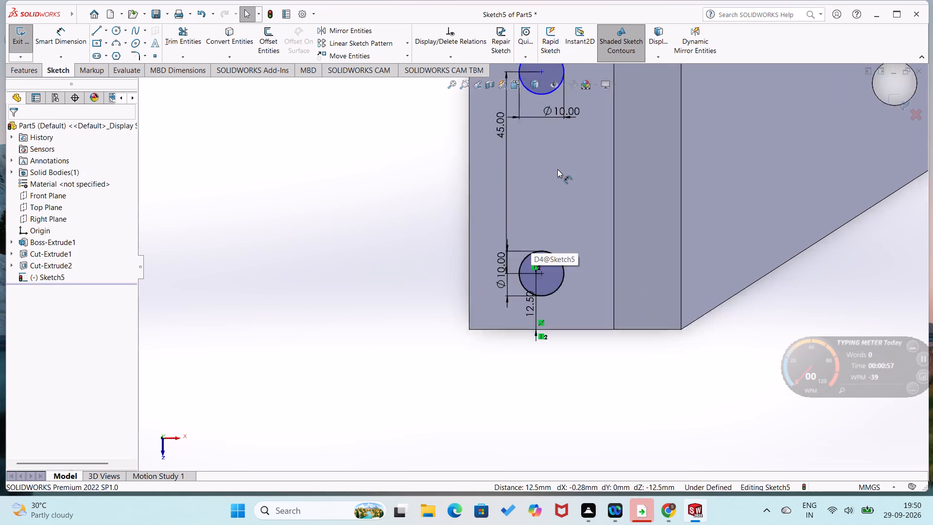
scroll(557, 169, down, 5)
scroll(552, 178, up, 5)
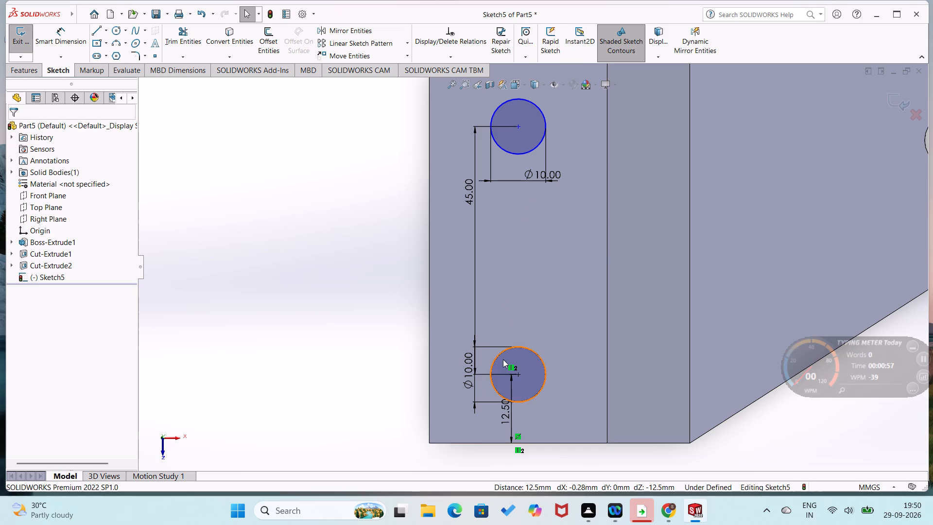
click(517, 374)
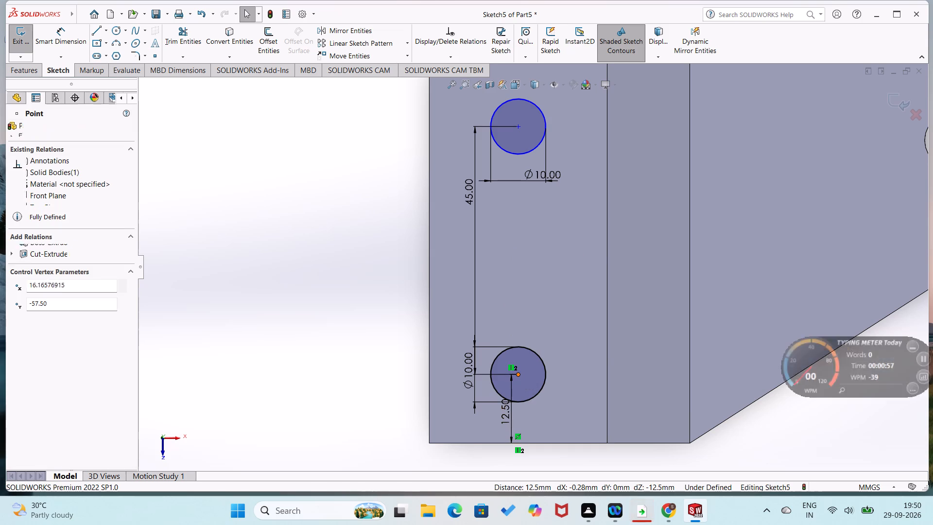
ctrl+click(516, 126)
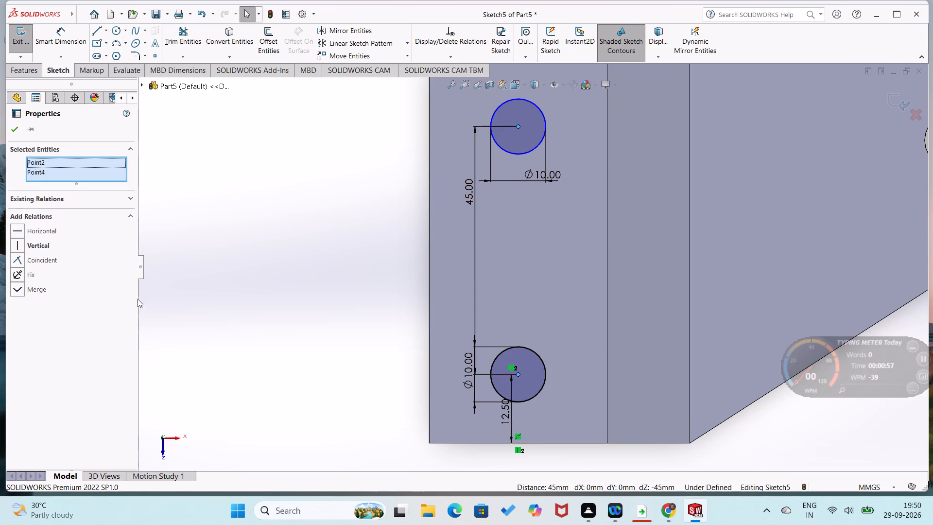
click(23, 245)
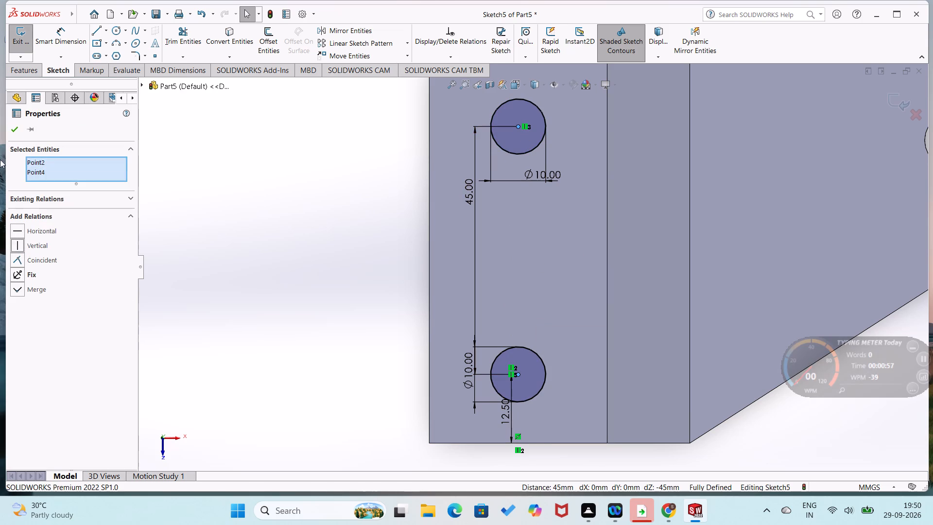
click(16, 129)
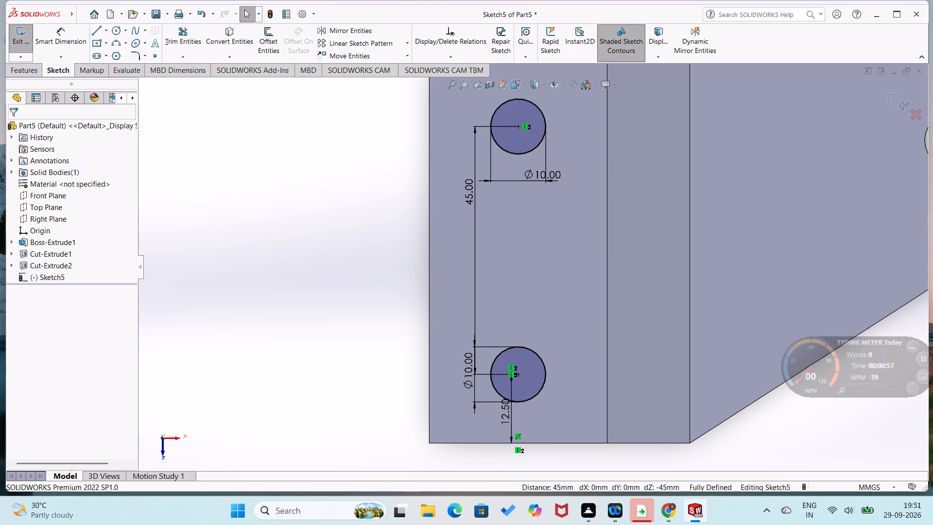
Cut-extrude both circles through the upper section with a Blind depth of 70 mm.
click(40, 70)
click(173, 37)
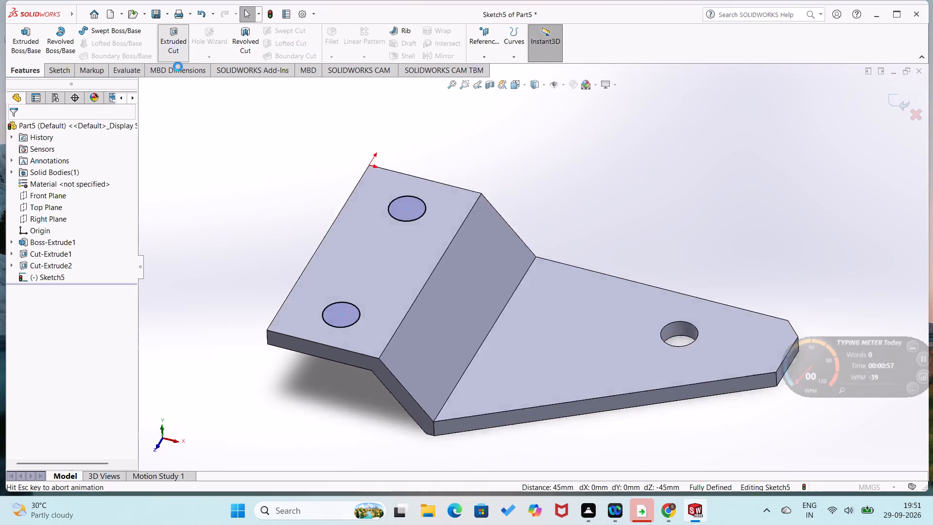
click(9, 130)
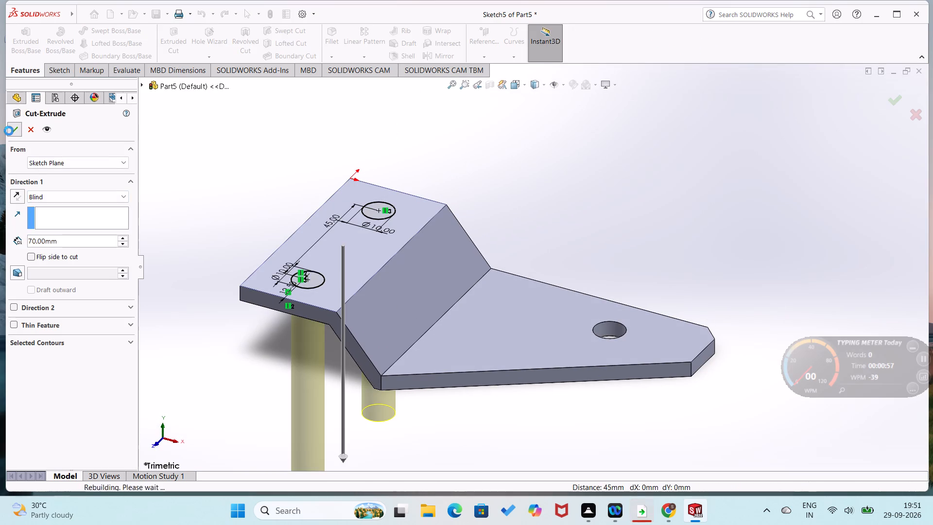
click(221, 220)
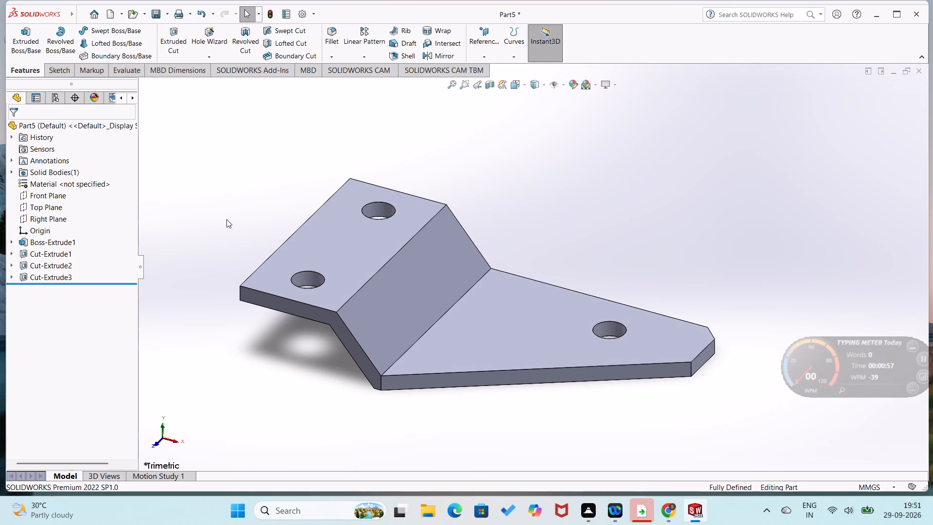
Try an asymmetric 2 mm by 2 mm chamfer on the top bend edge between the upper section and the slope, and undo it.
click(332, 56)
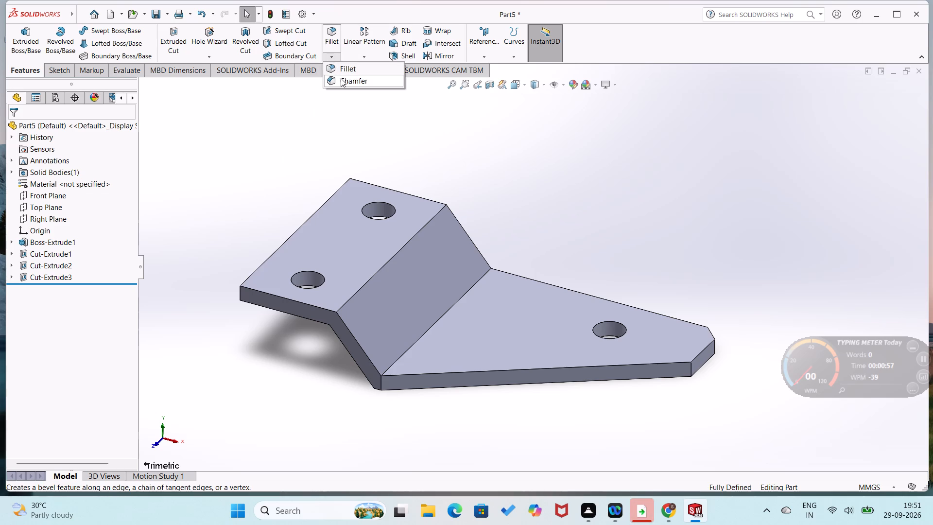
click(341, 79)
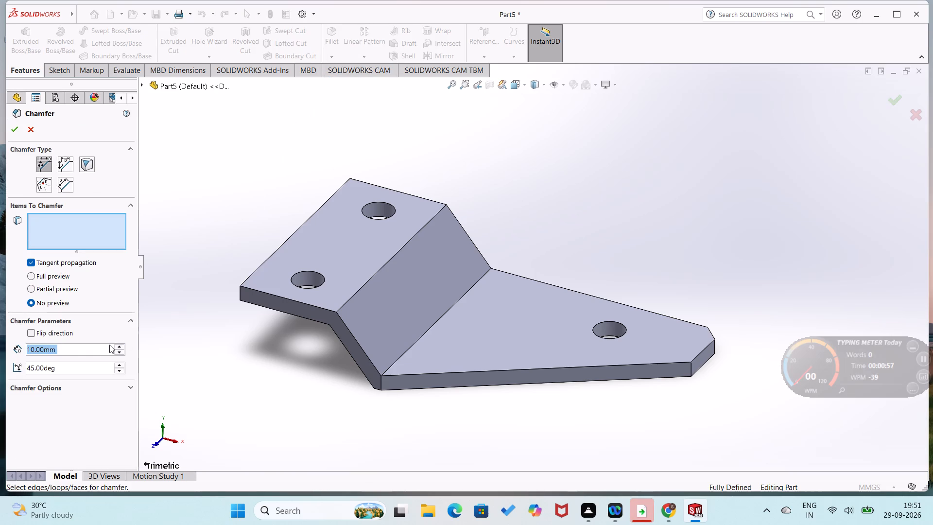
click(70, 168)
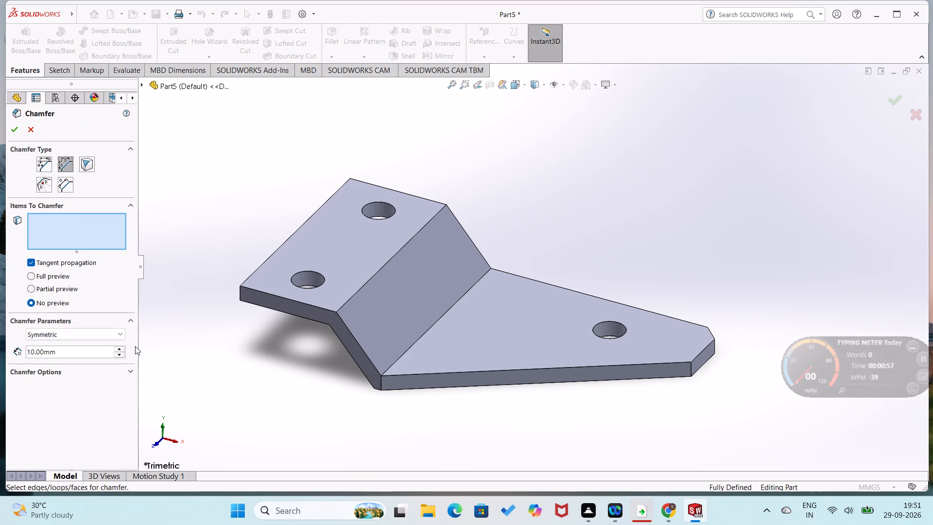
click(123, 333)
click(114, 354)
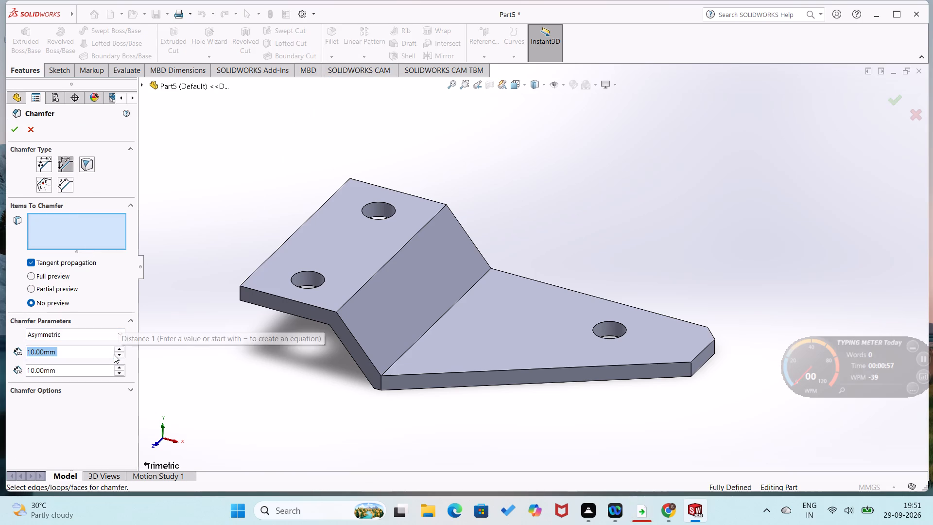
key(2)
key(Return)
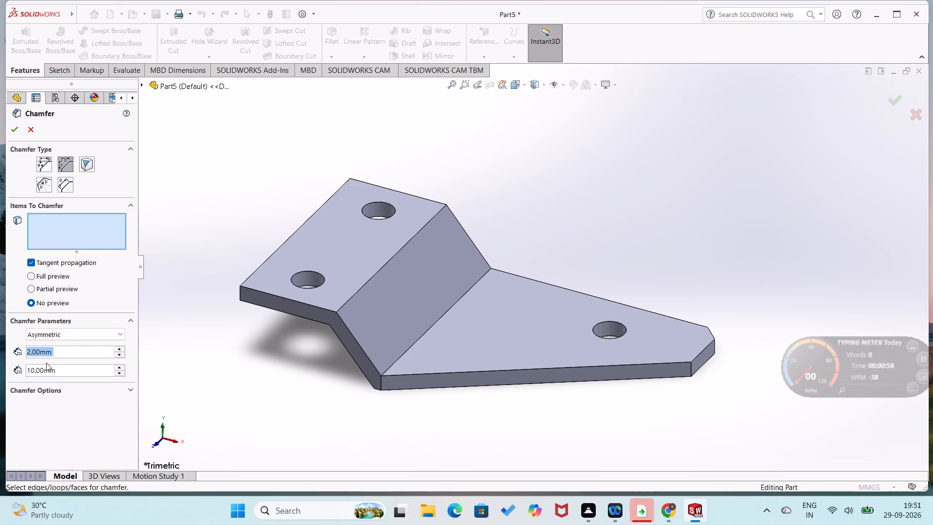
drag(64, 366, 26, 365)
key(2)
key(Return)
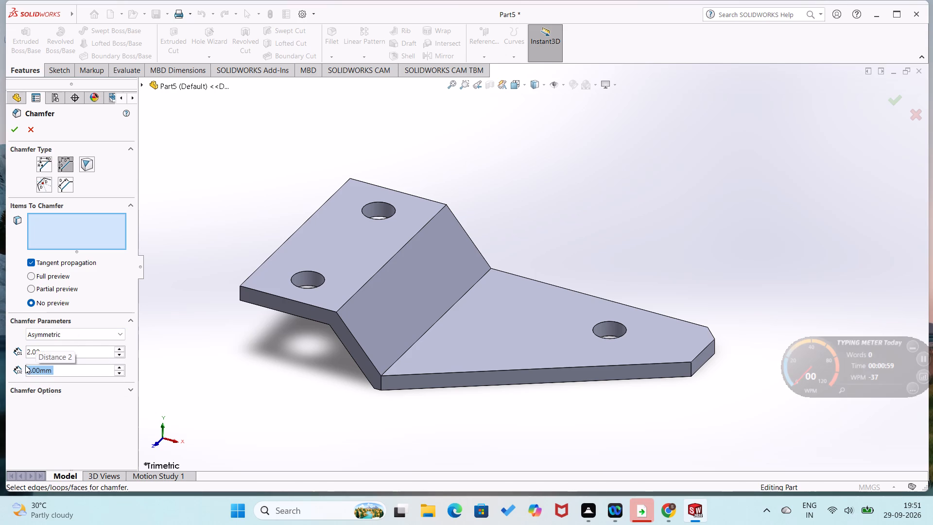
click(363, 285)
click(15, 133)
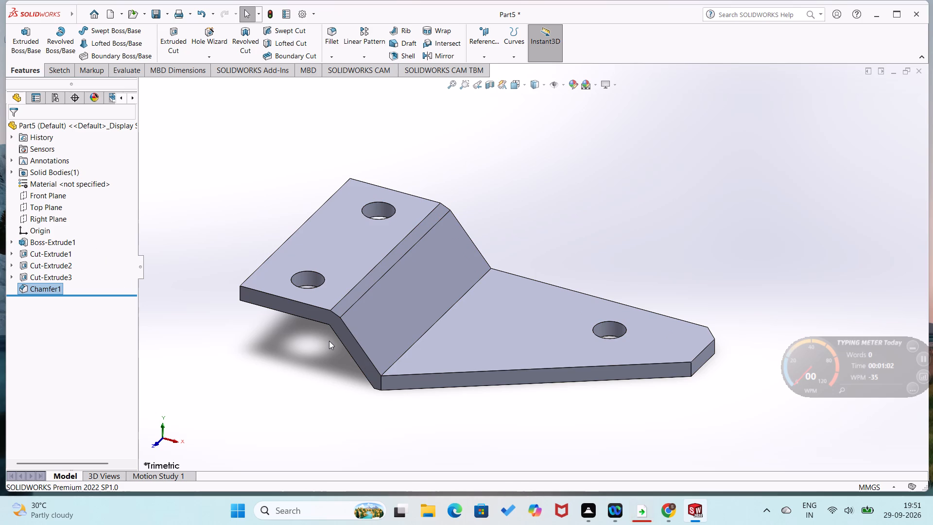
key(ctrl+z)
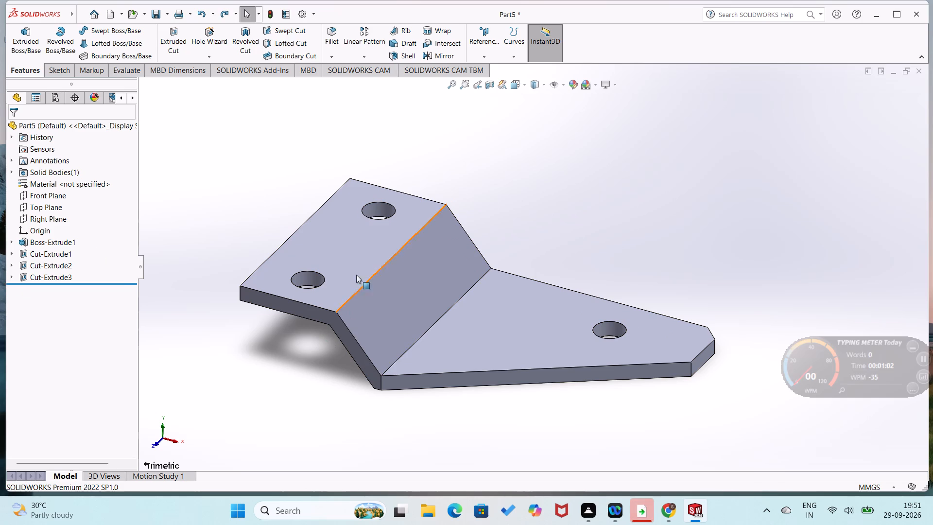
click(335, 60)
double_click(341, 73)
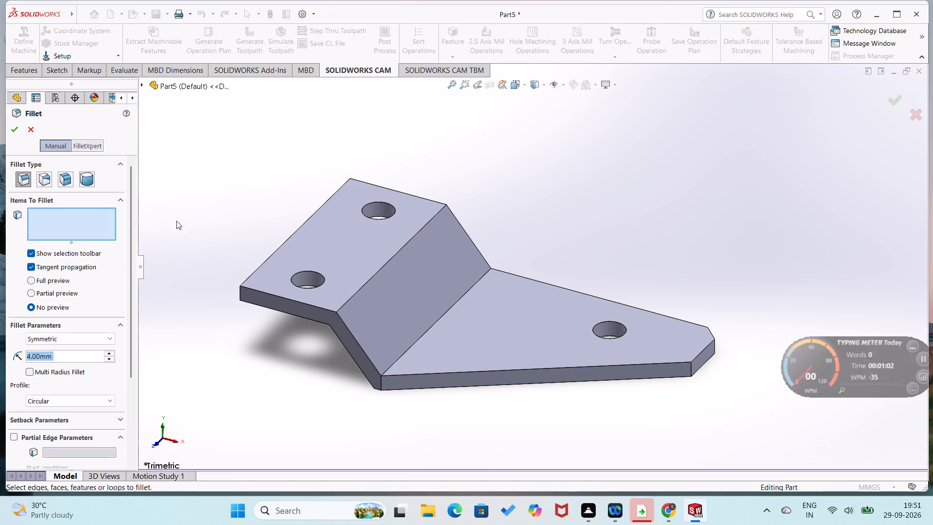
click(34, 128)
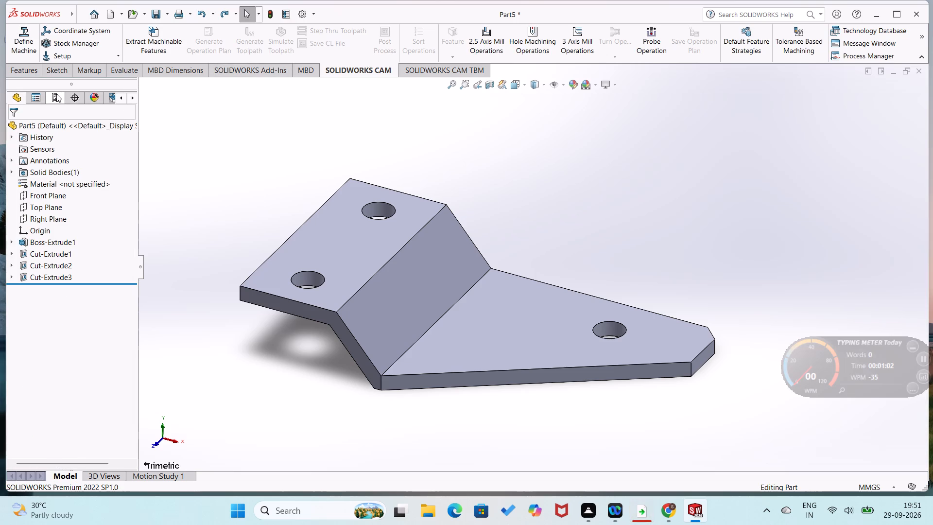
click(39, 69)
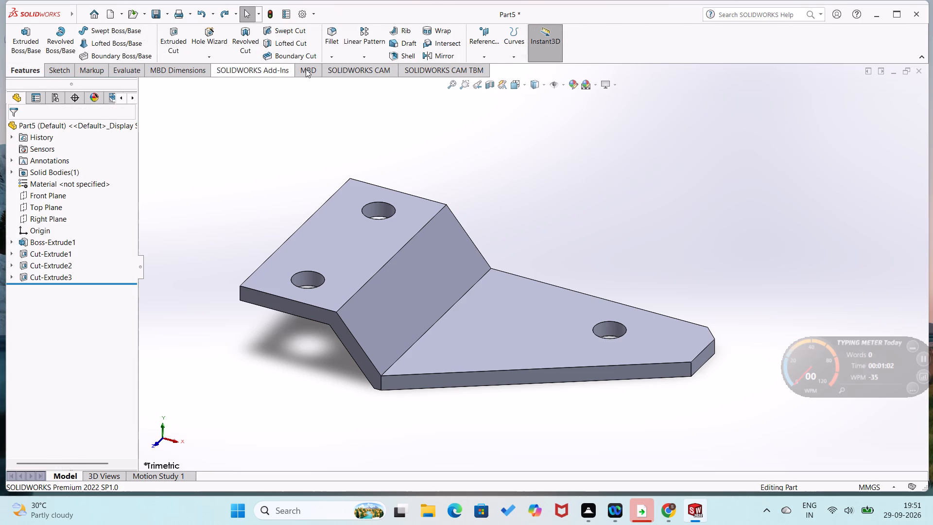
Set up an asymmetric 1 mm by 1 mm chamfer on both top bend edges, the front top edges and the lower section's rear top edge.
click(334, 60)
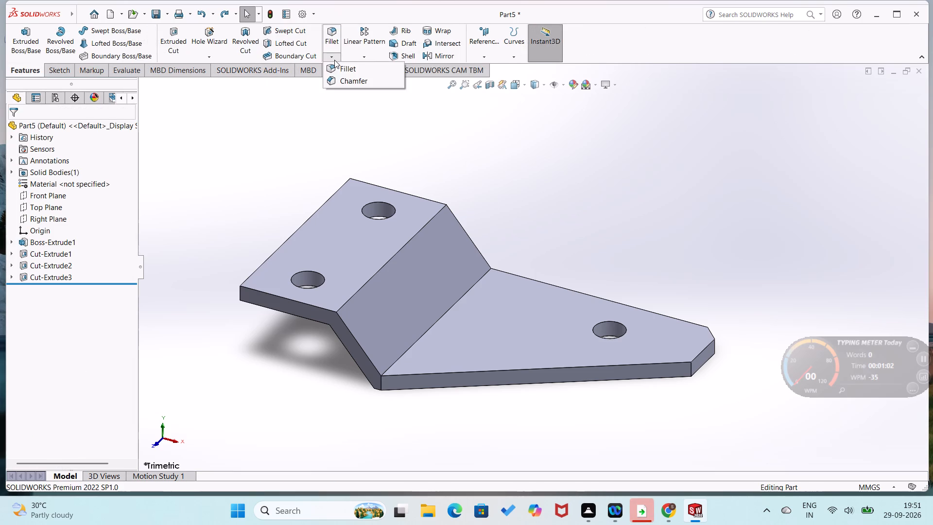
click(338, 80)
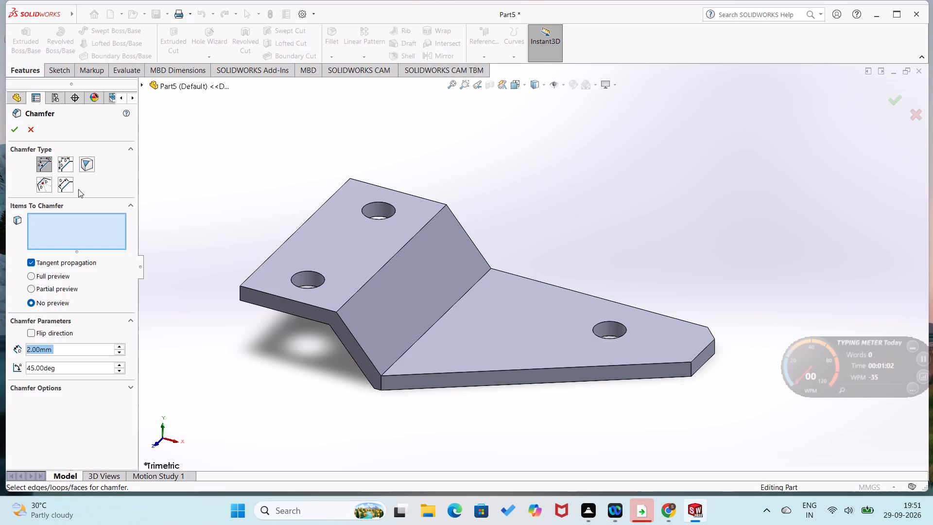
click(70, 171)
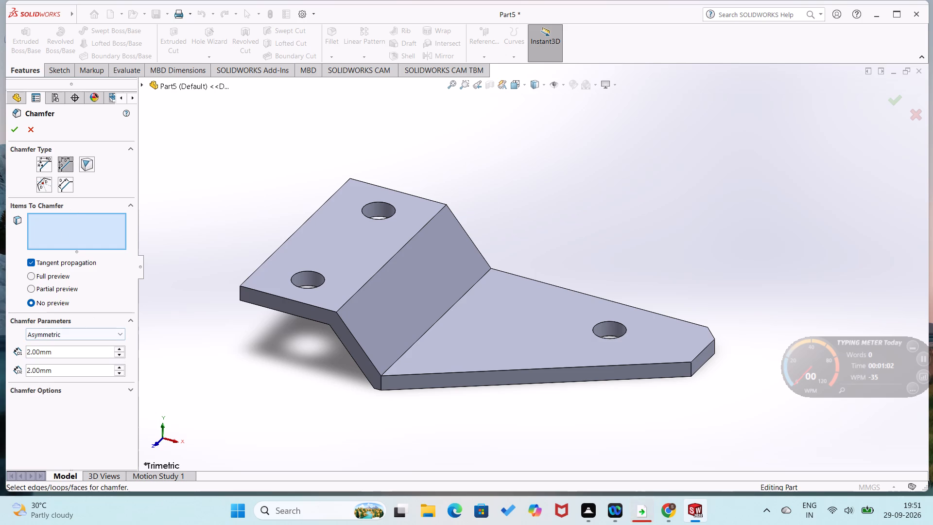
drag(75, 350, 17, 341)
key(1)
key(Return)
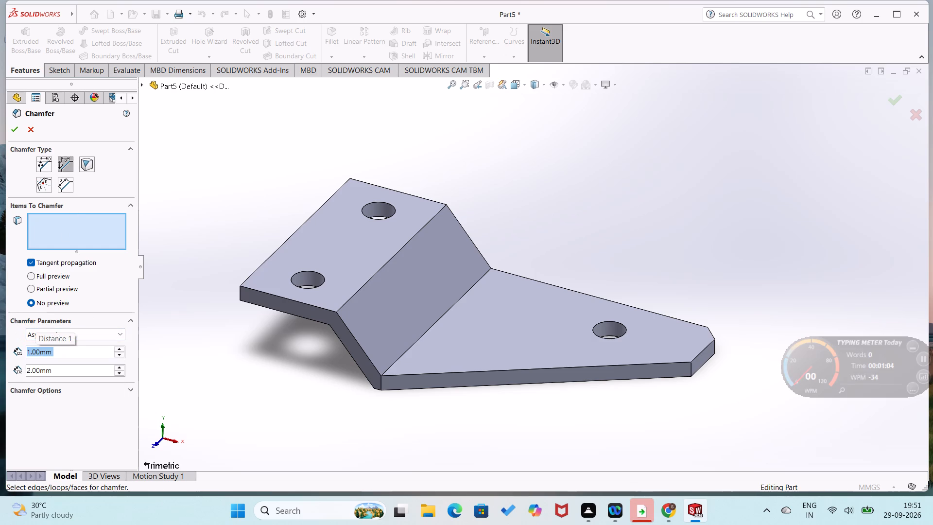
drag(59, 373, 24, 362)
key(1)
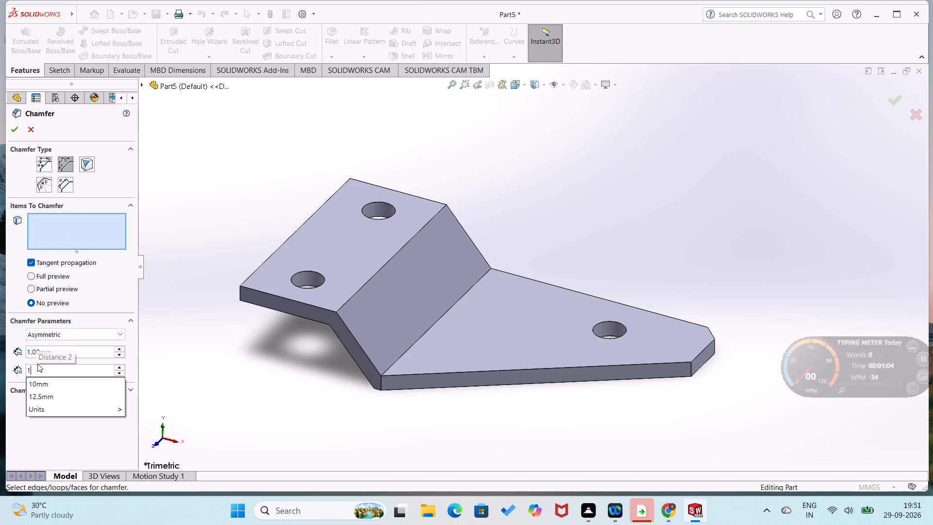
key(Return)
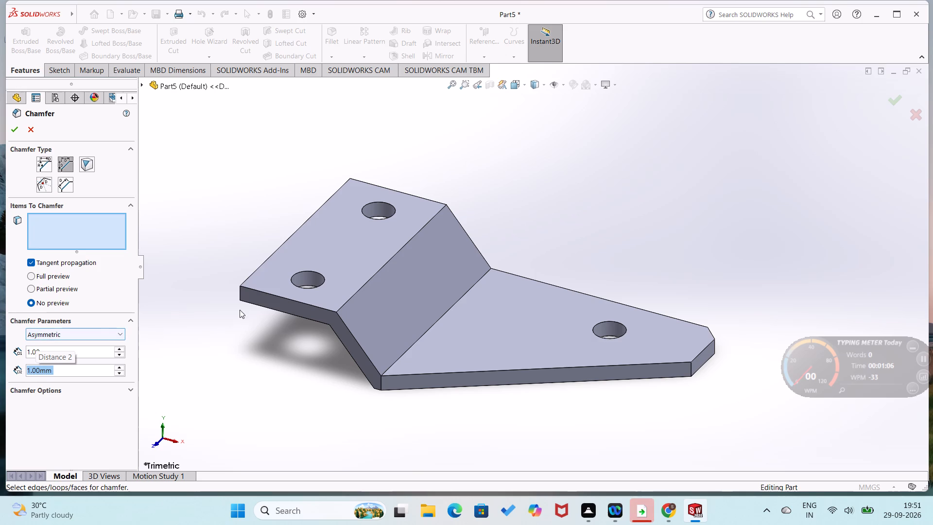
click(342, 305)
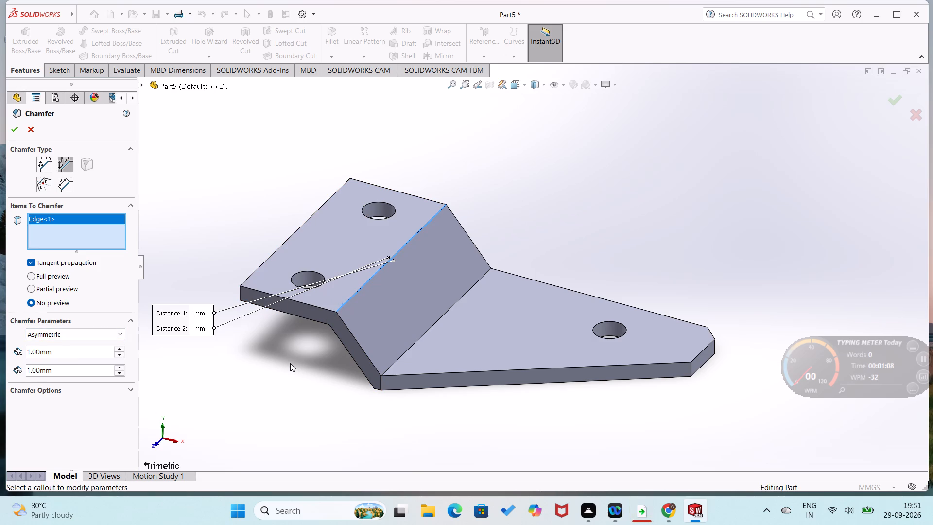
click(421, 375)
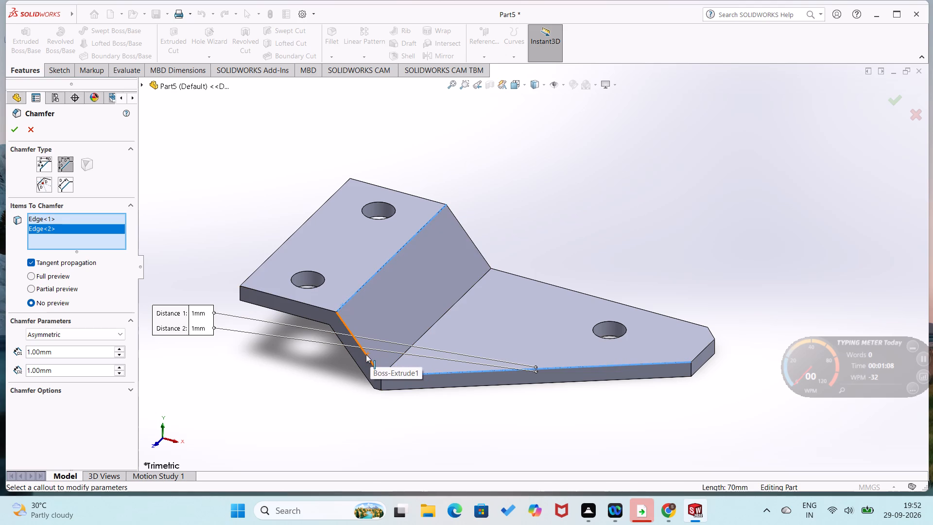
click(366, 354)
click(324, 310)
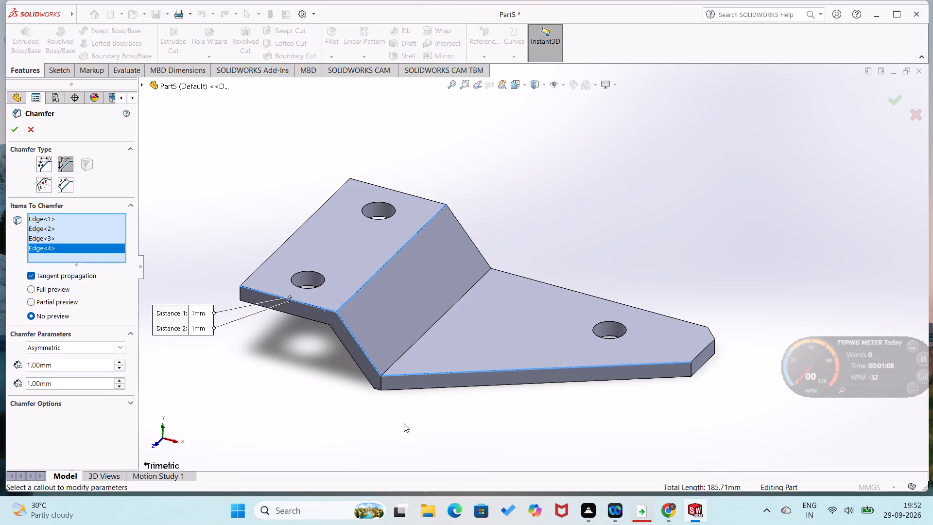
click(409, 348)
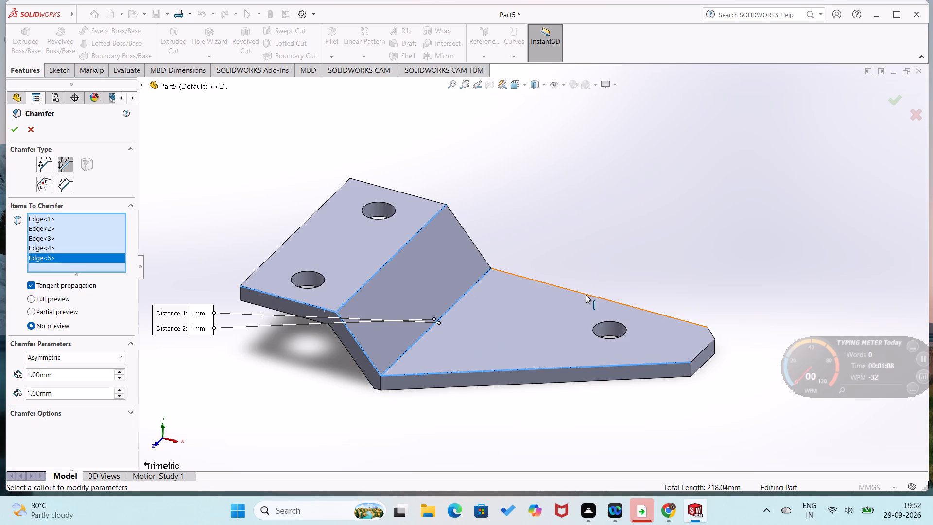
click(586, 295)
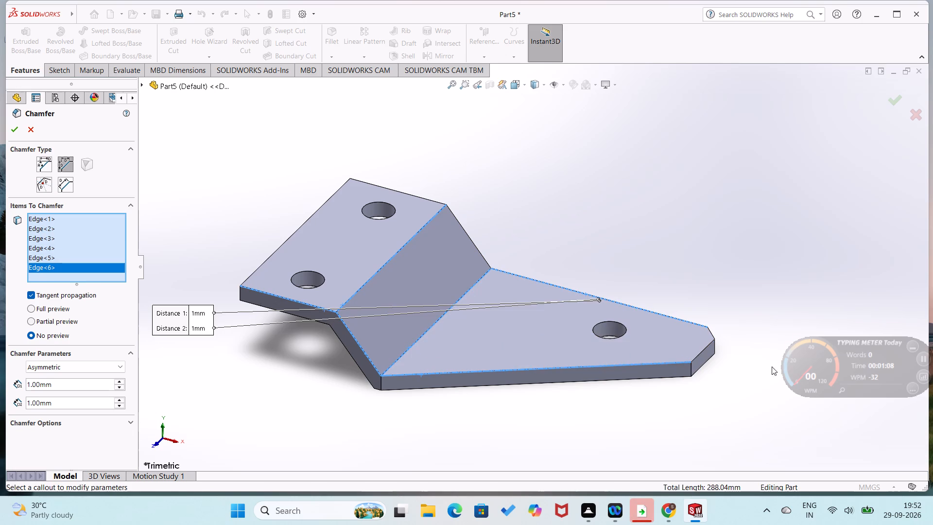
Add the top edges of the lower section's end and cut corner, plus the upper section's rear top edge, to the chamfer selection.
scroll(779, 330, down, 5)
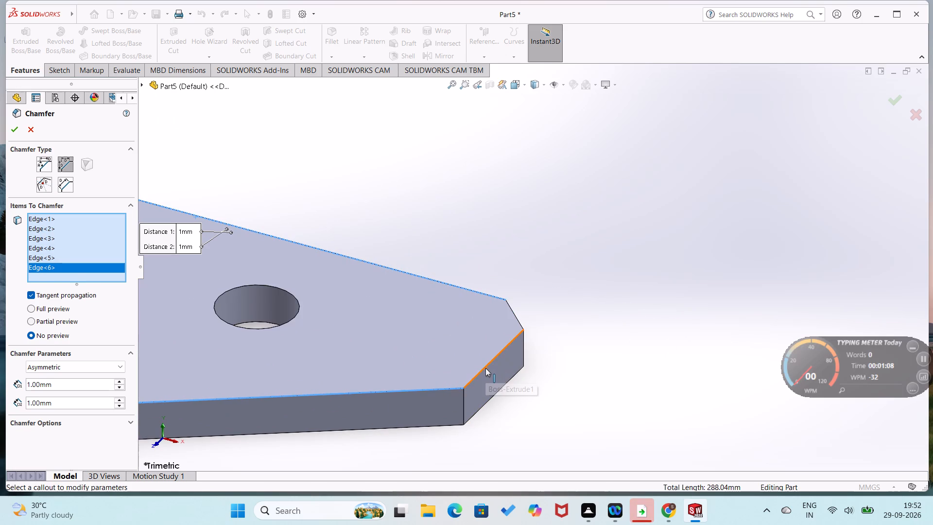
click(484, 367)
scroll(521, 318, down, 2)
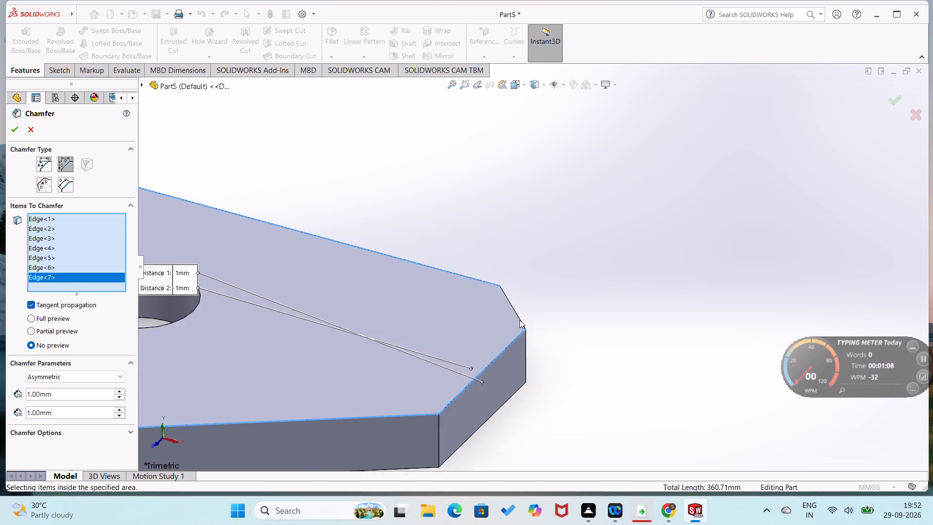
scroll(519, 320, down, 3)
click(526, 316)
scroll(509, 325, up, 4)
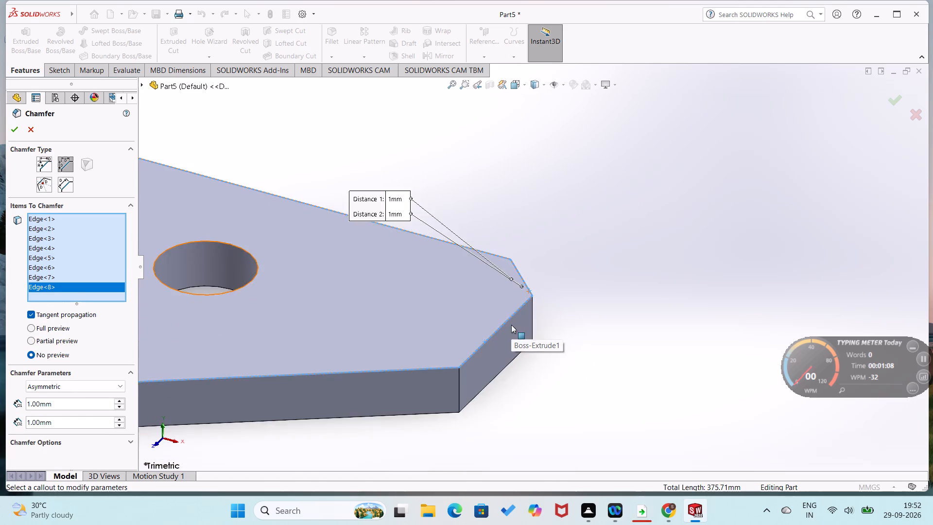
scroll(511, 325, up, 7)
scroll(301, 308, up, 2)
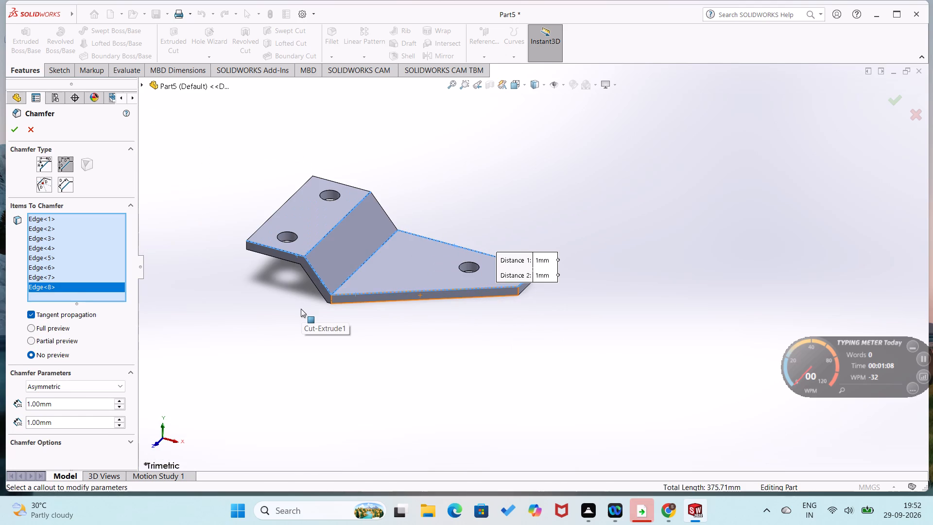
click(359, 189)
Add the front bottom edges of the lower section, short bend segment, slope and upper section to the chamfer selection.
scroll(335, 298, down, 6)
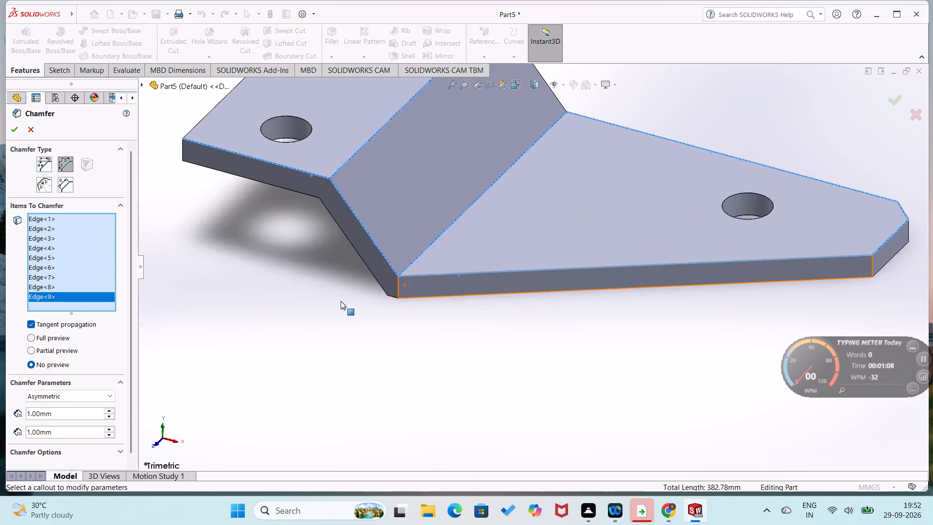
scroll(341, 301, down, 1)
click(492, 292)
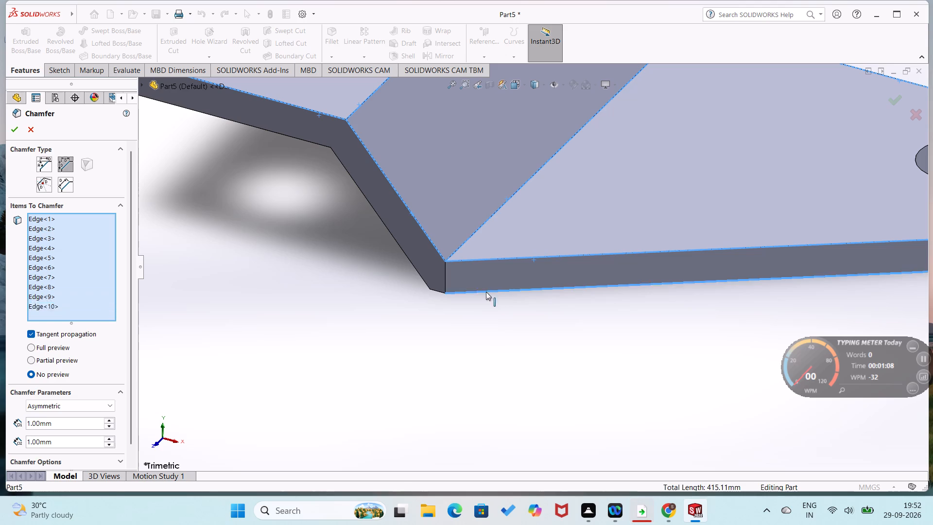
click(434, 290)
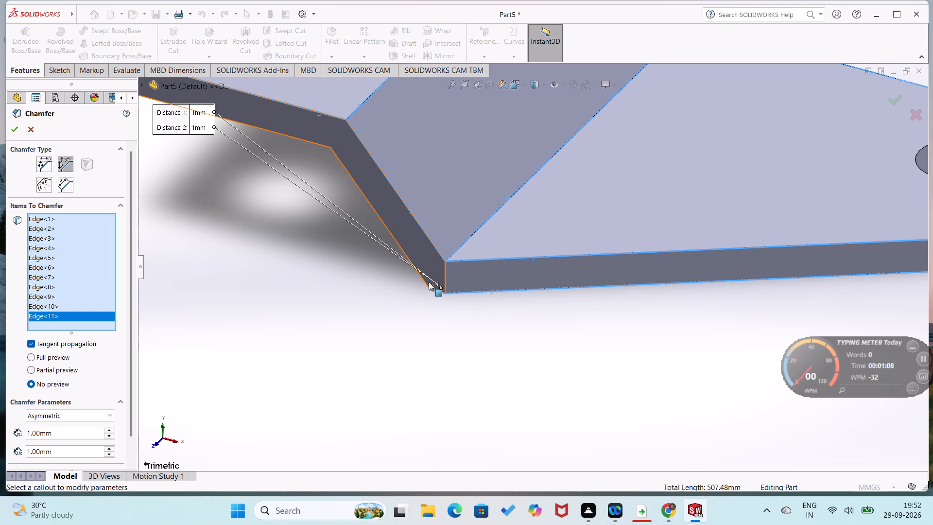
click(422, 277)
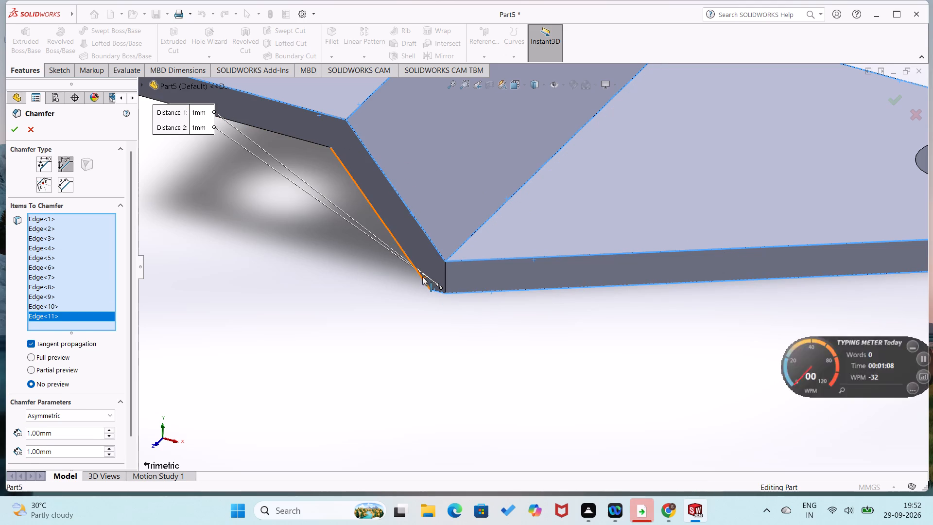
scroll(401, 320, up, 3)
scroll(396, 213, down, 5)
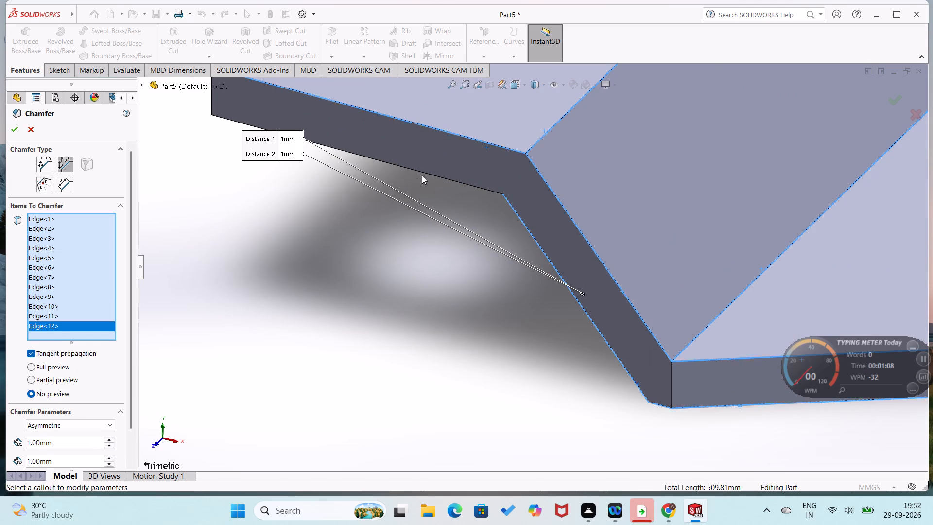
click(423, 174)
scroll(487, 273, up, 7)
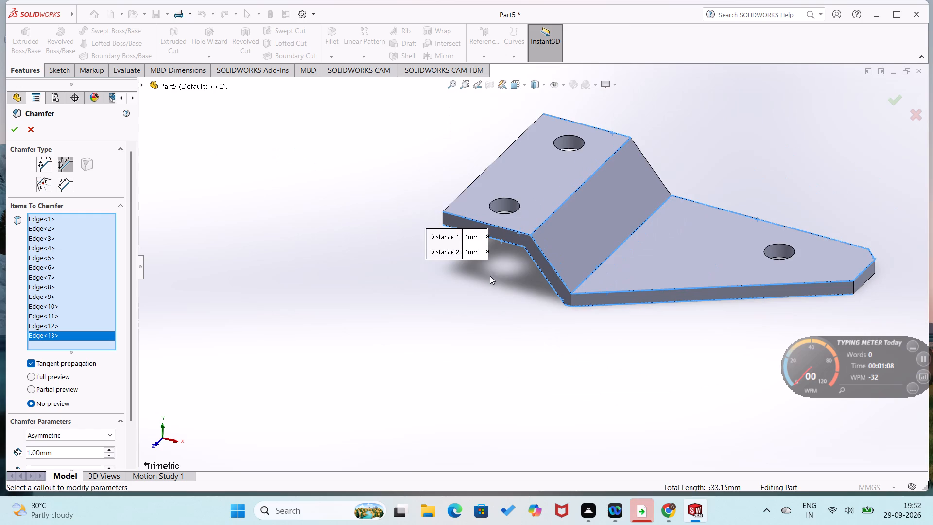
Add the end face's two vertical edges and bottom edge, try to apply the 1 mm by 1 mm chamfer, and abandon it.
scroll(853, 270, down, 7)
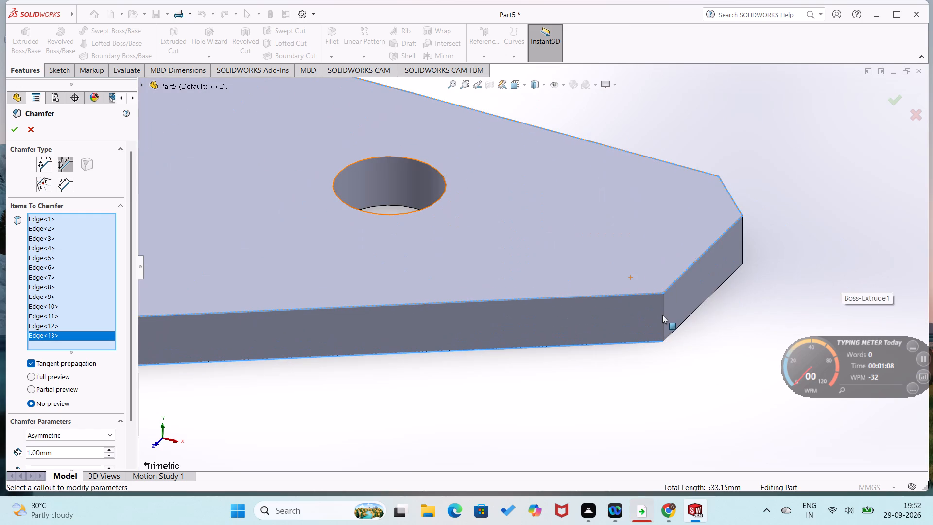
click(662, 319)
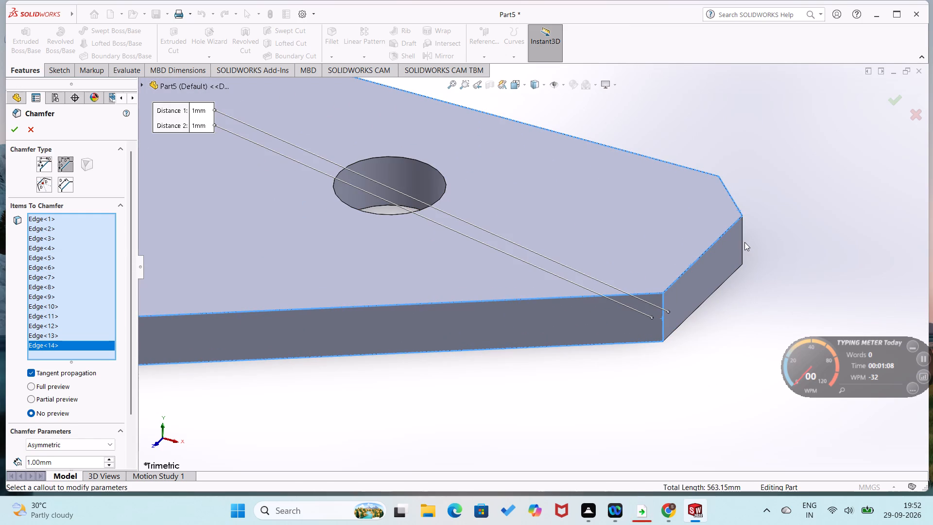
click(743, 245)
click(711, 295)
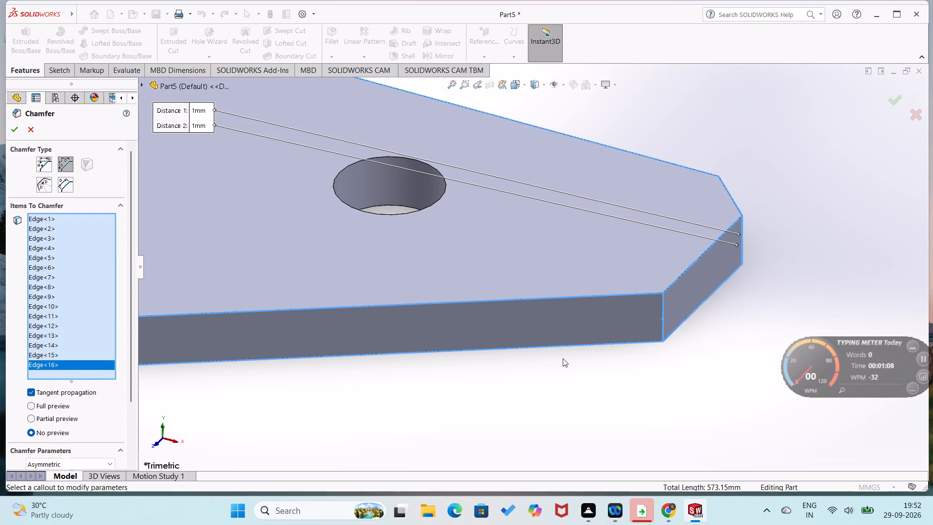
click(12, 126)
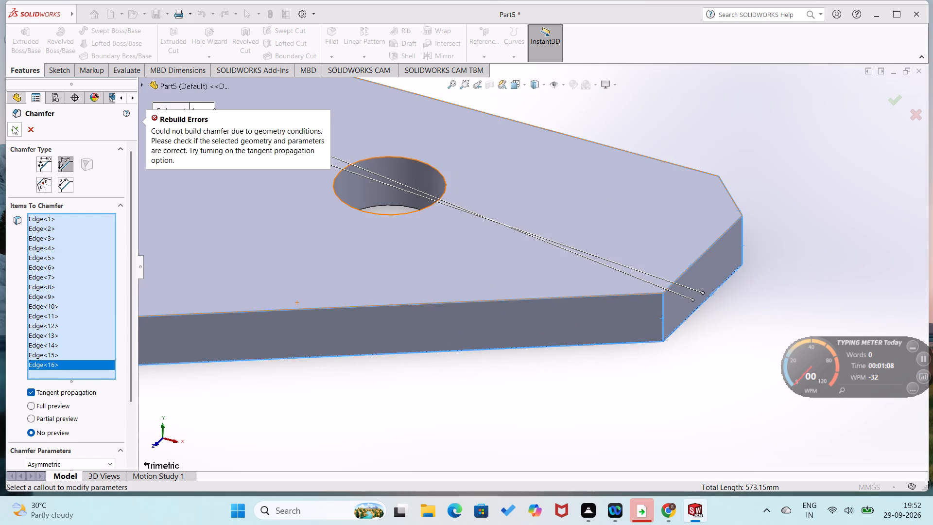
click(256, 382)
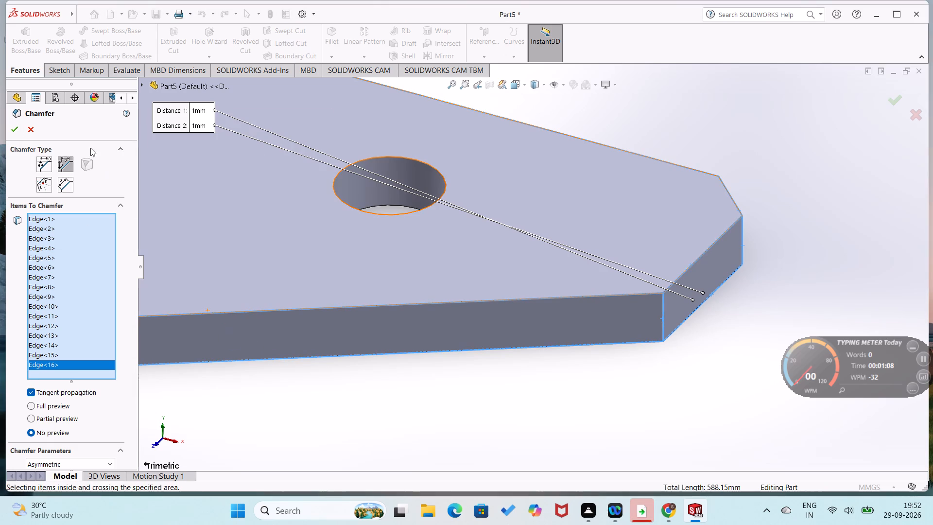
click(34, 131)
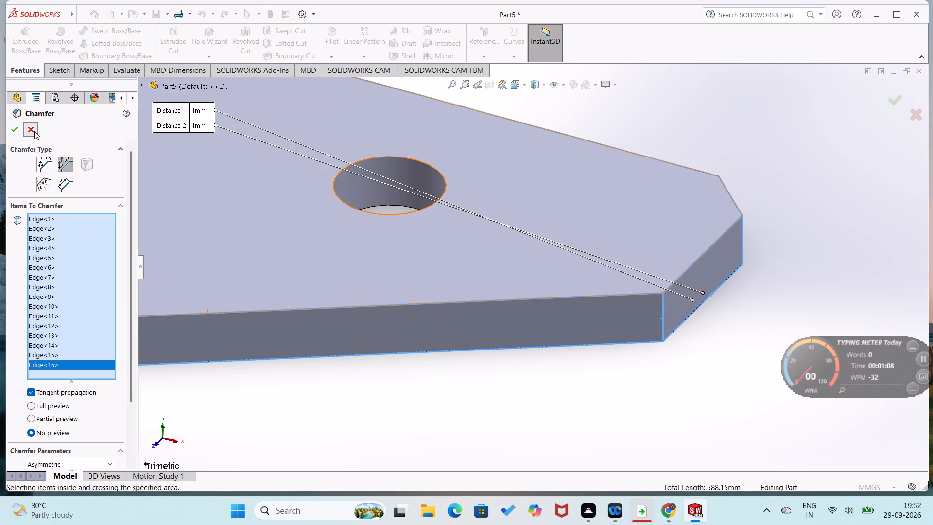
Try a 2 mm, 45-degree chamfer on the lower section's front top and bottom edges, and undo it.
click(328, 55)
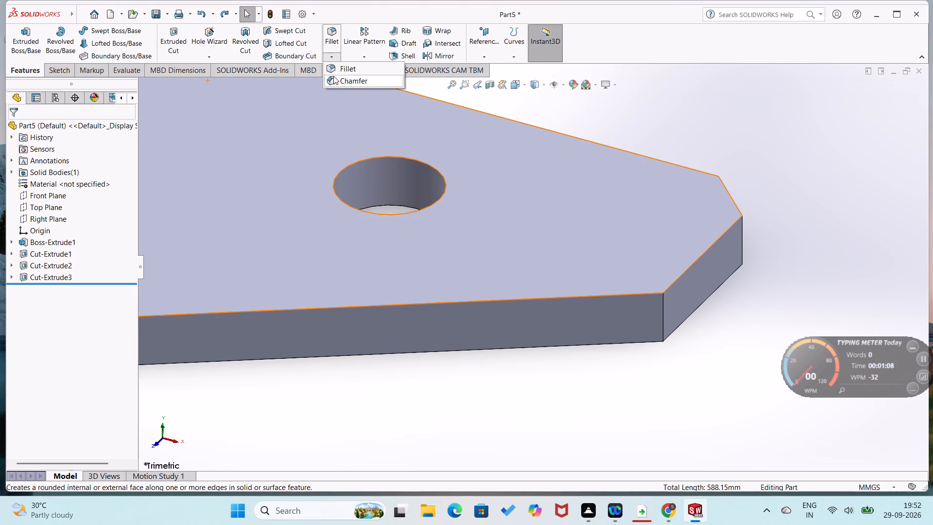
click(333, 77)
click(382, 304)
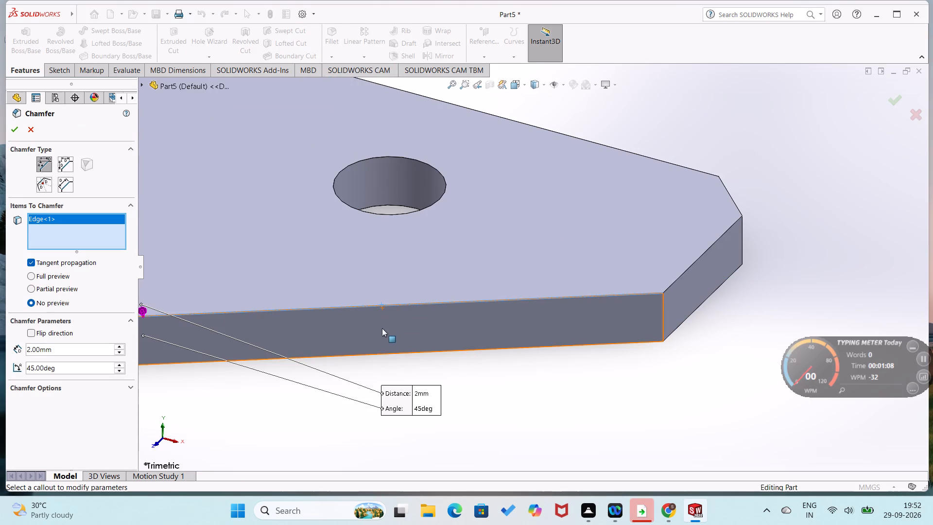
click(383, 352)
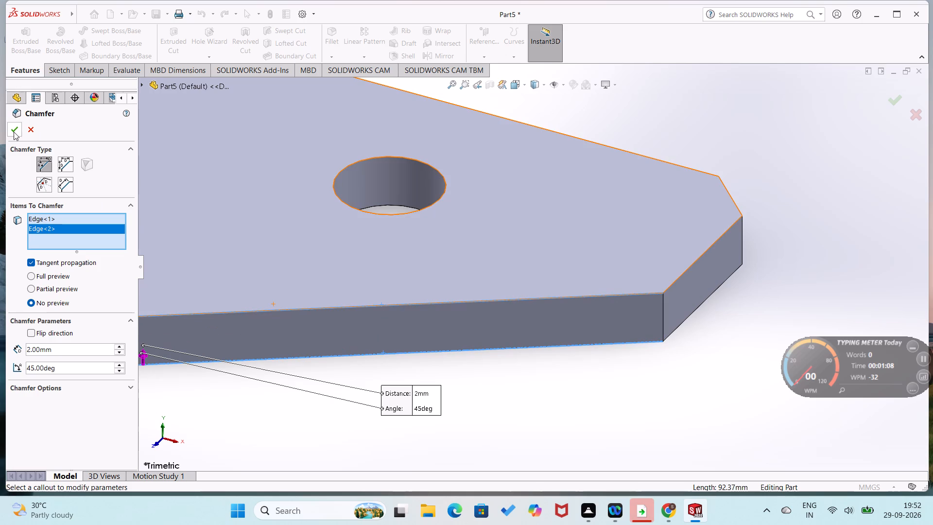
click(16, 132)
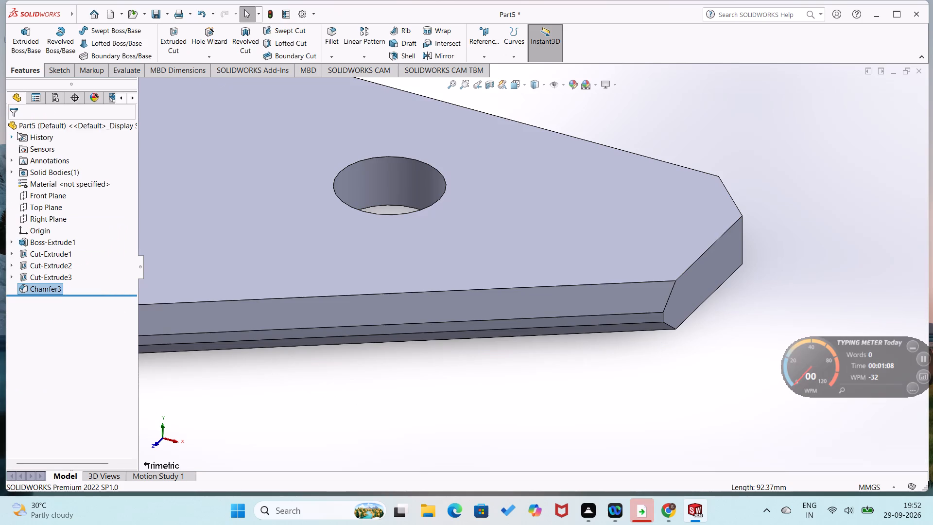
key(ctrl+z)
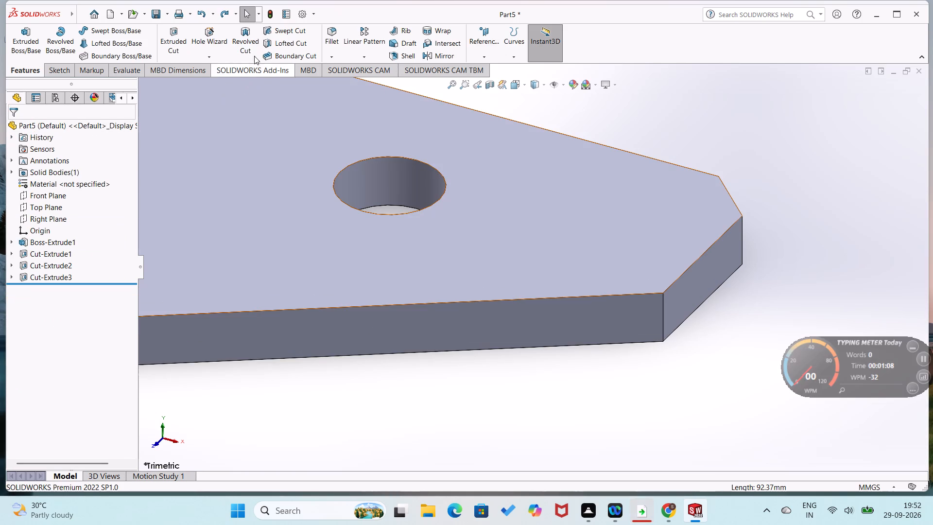
Chamfer the lower section's front top and bottom edges with asymmetric distances of 1 mm by 1 mm.
click(332, 56)
click(336, 79)
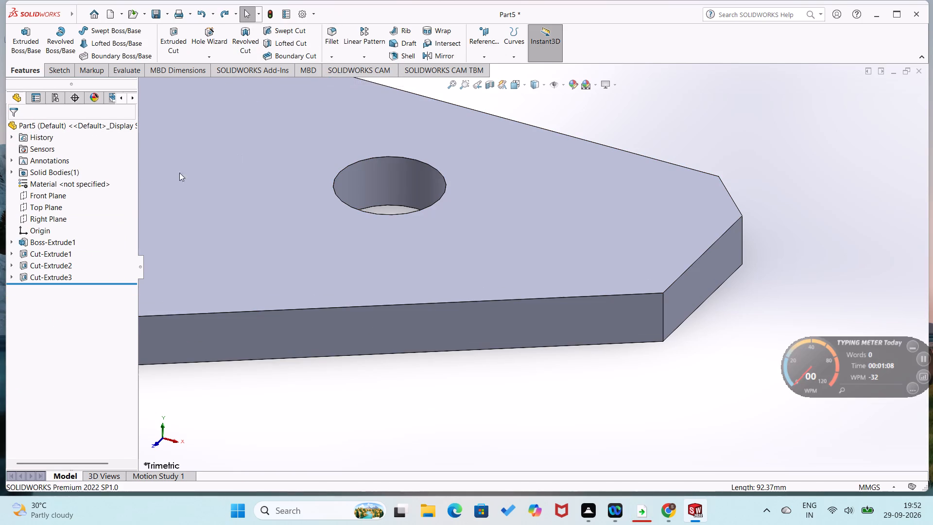
click(71, 163)
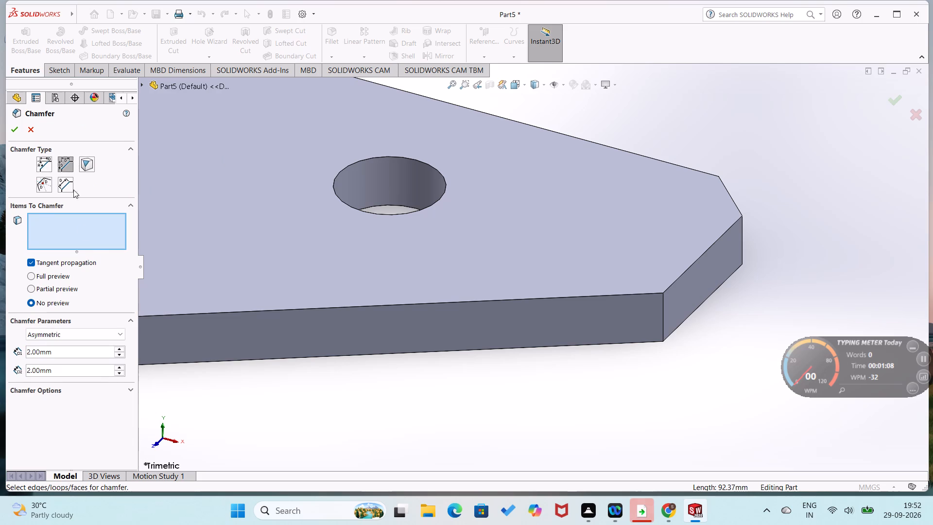
drag(75, 352, 0, 337)
key(1)
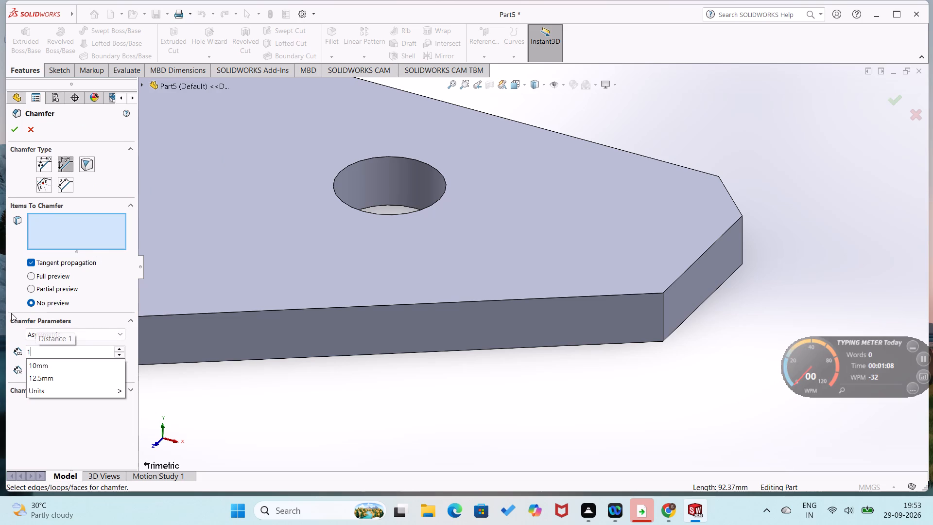
key(Return)
drag(51, 366, 12, 364)
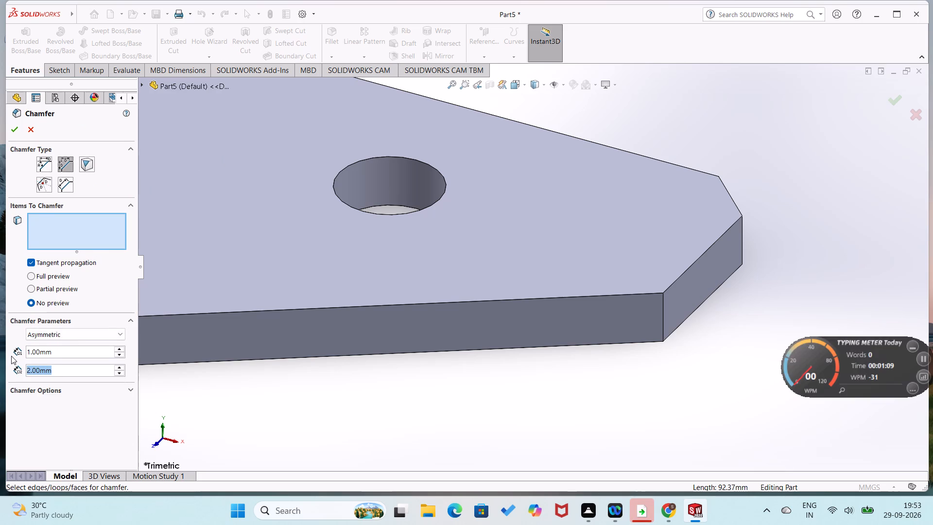
key(1)
key(Return)
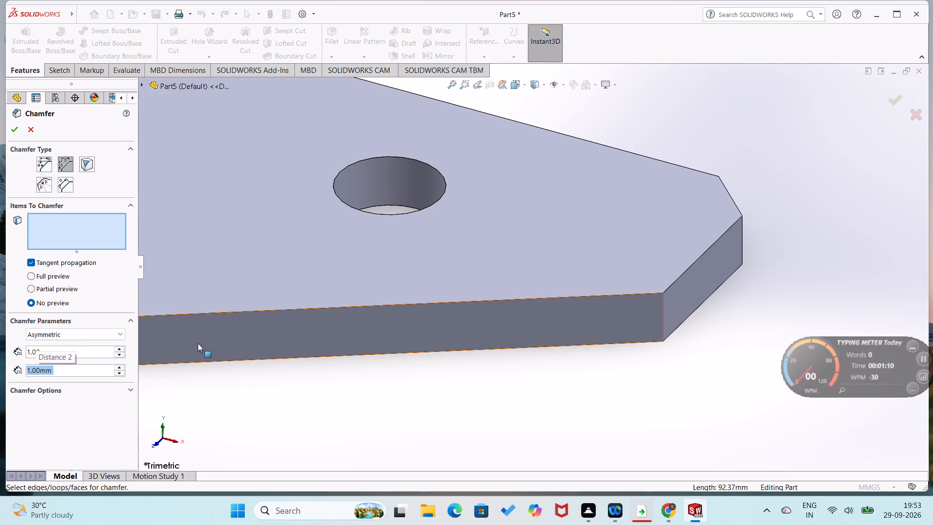
click(253, 310)
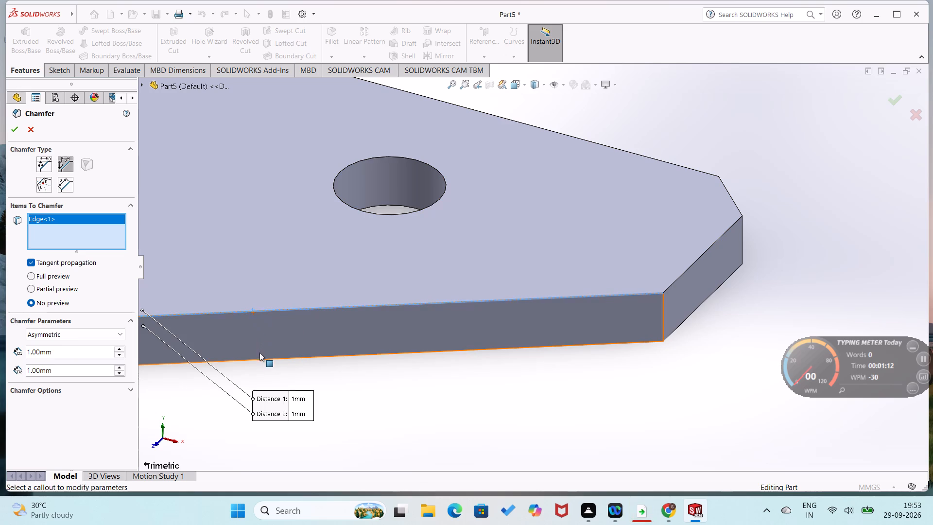
click(259, 358)
click(10, 132)
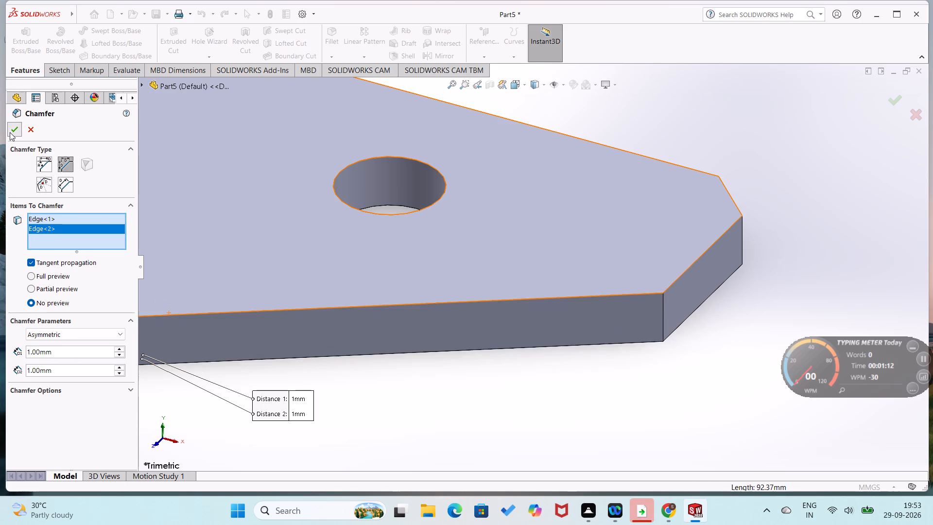
click(327, 417)
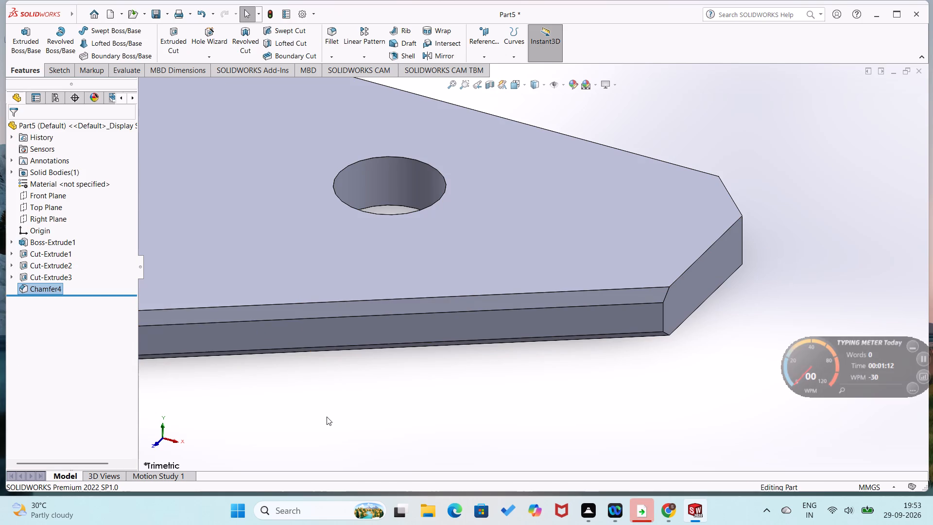
Examine the new chamfers and the stepped plate's overall shape from several angles.
middle_drag(326, 415, 379, 385)
scroll(379, 379, up, 4)
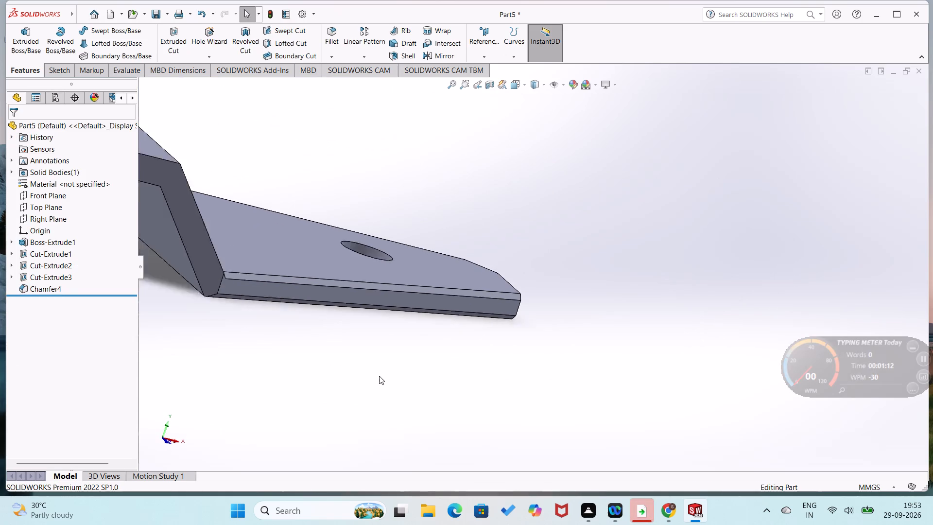
scroll(379, 376, up, 4)
middle_drag(378, 372, 310, 346)
scroll(318, 379, up, 1)
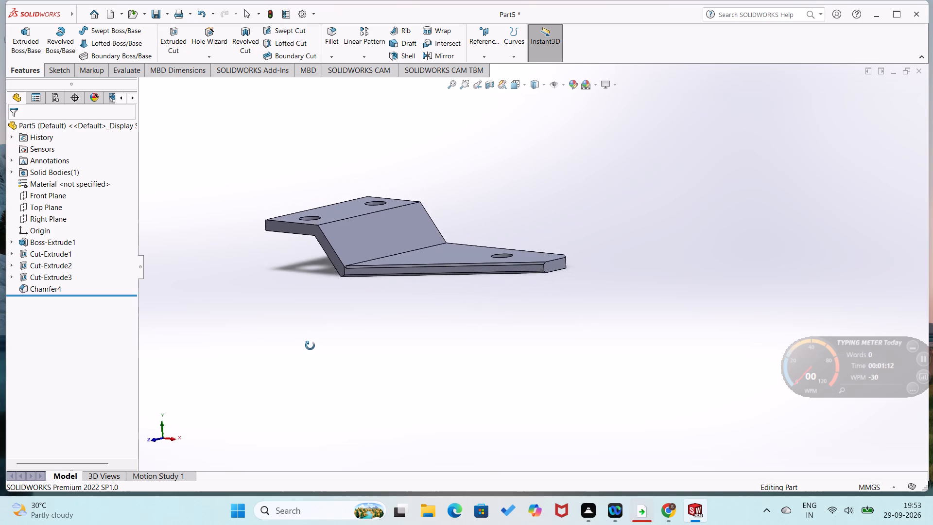
middle_drag(310, 346, 330, 325)
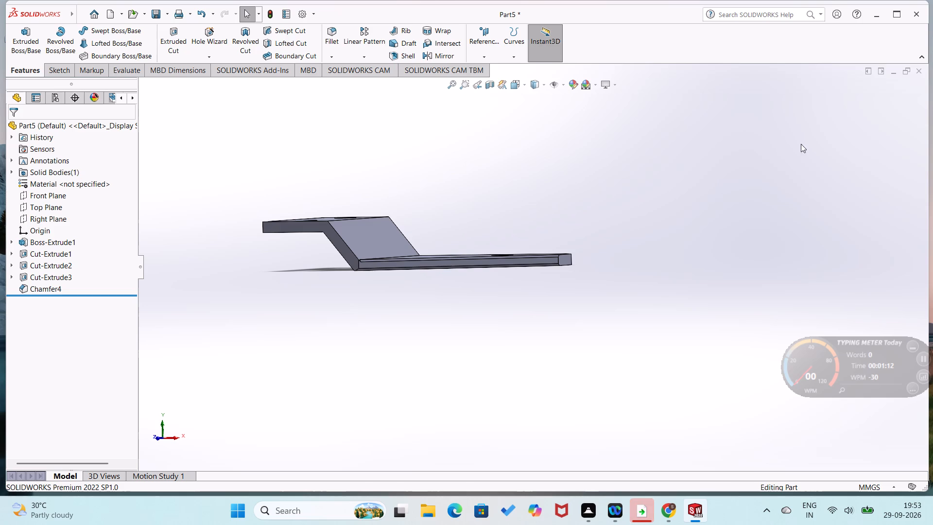
Close the stepped plate document and create a new part.
click(919, 70)
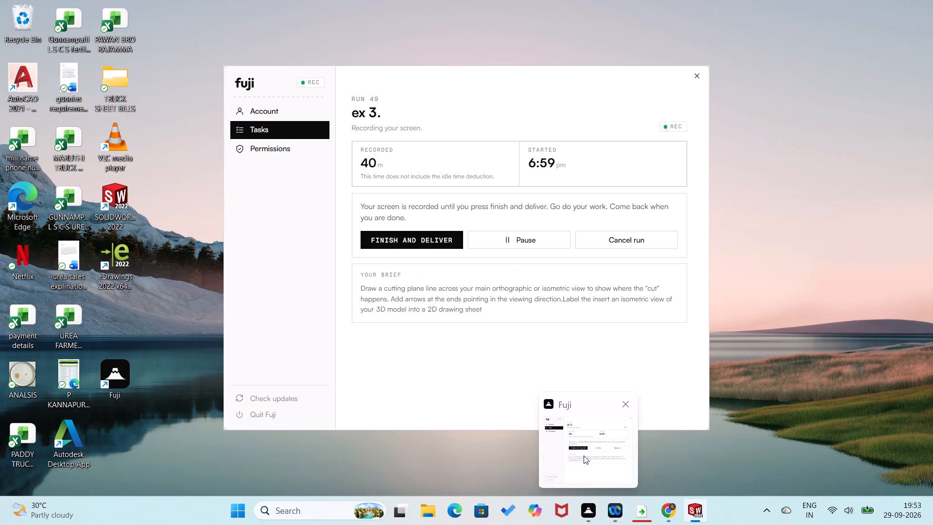
click(506, 275)
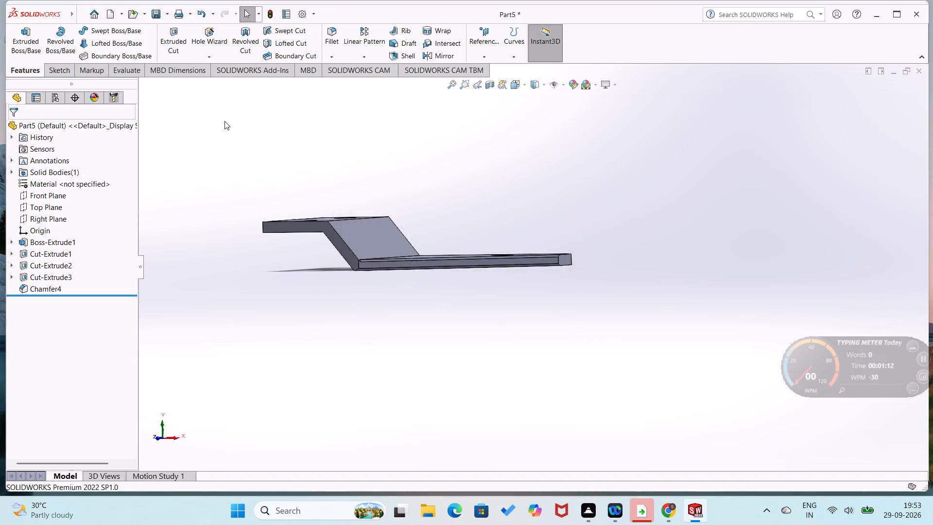
click(94, 14)
click(248, 141)
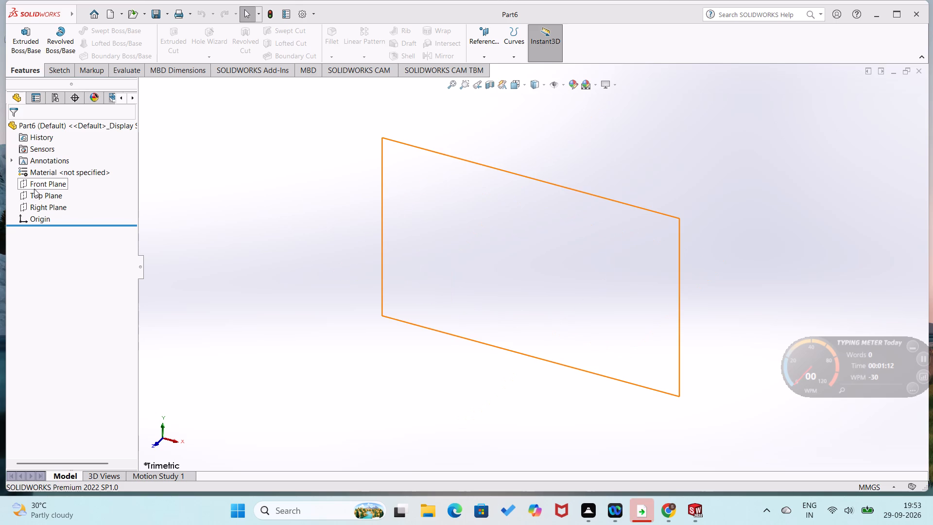
Sketch a rectangle of lines on the Right Plane, starting at the origin, about 67 mm wide and 47 mm high.
right_click(34, 208)
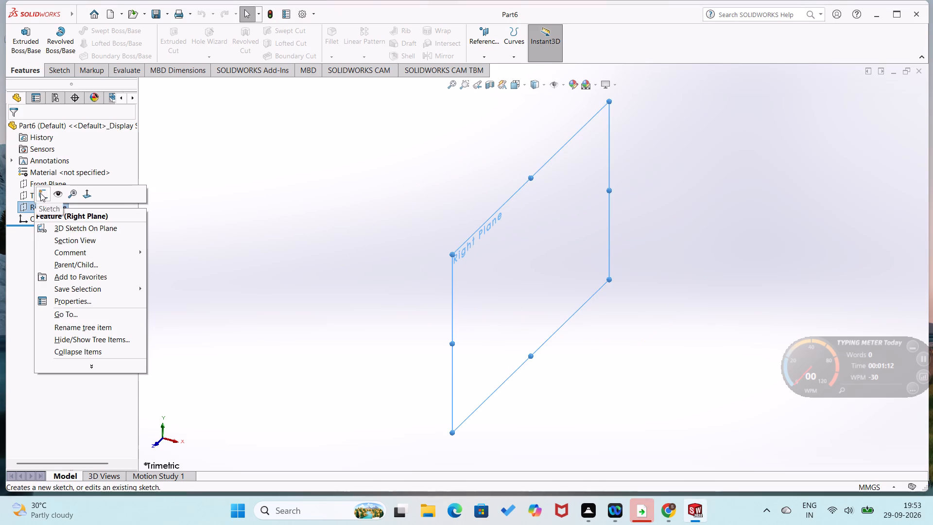
click(41, 193)
right_drag(365, 265, 290, 268)
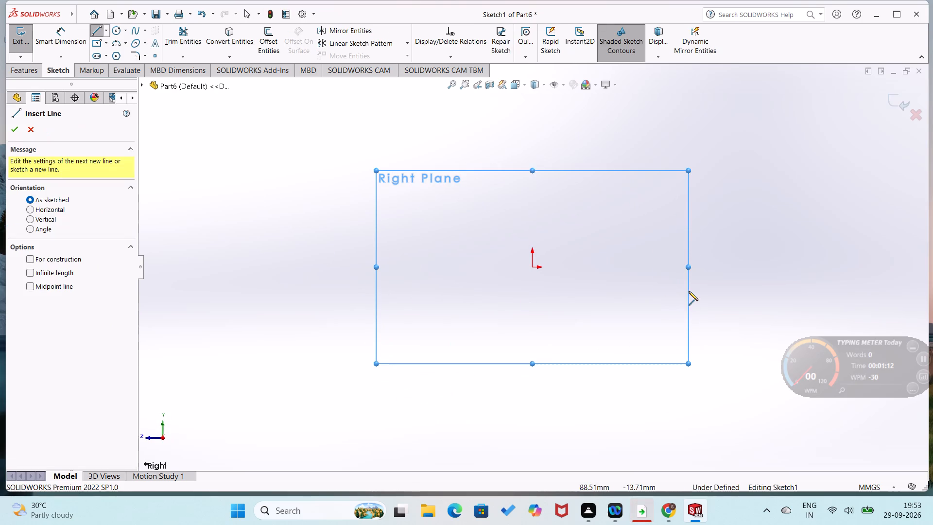
click(531, 264)
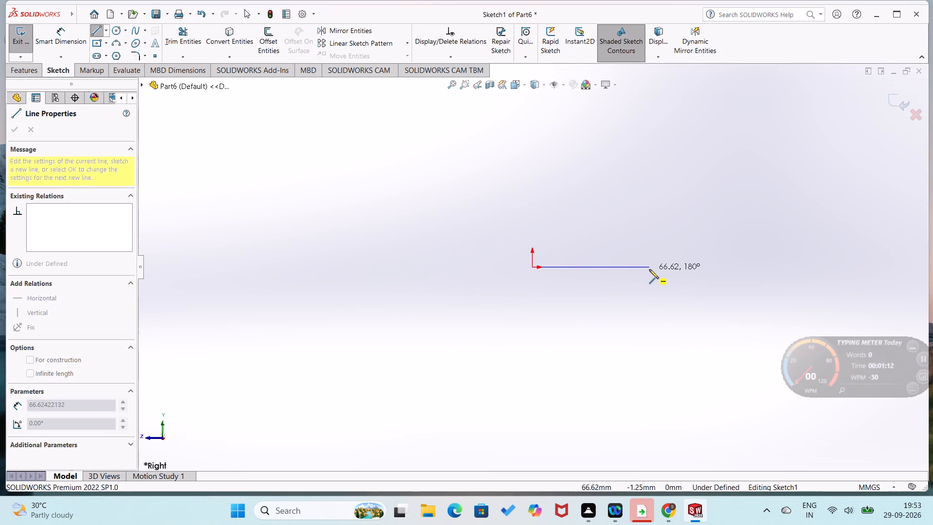
click(649, 269)
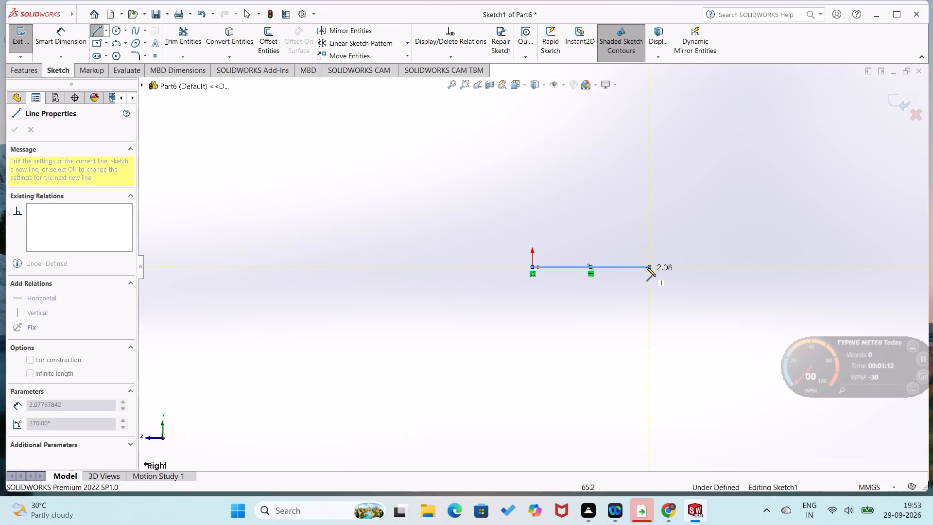
click(652, 184)
right_drag(614, 226, 642, 139)
right_drag(549, 254, 506, 277)
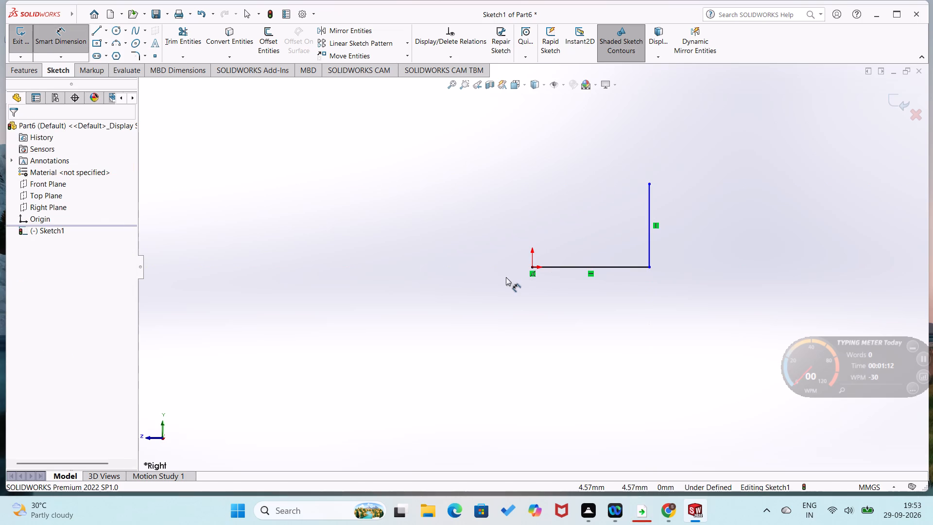
drag(533, 266, 533, 262)
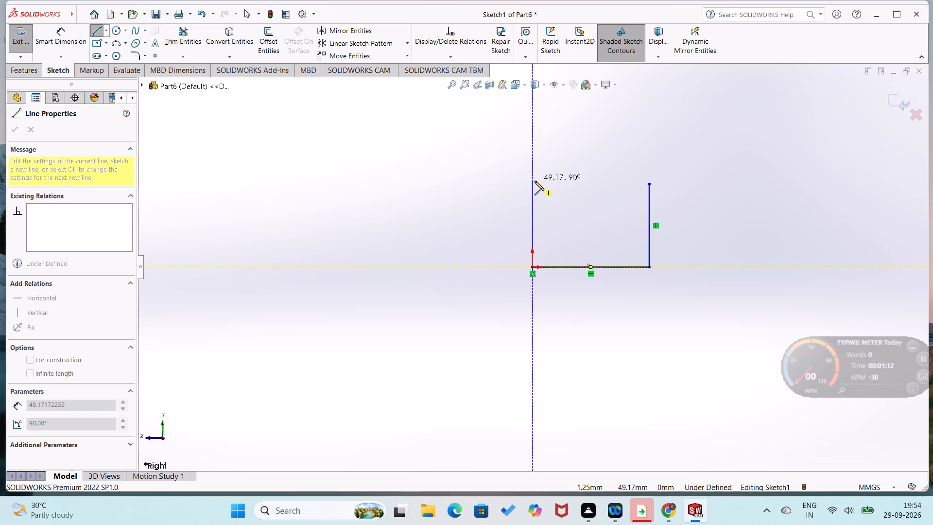
click(533, 183)
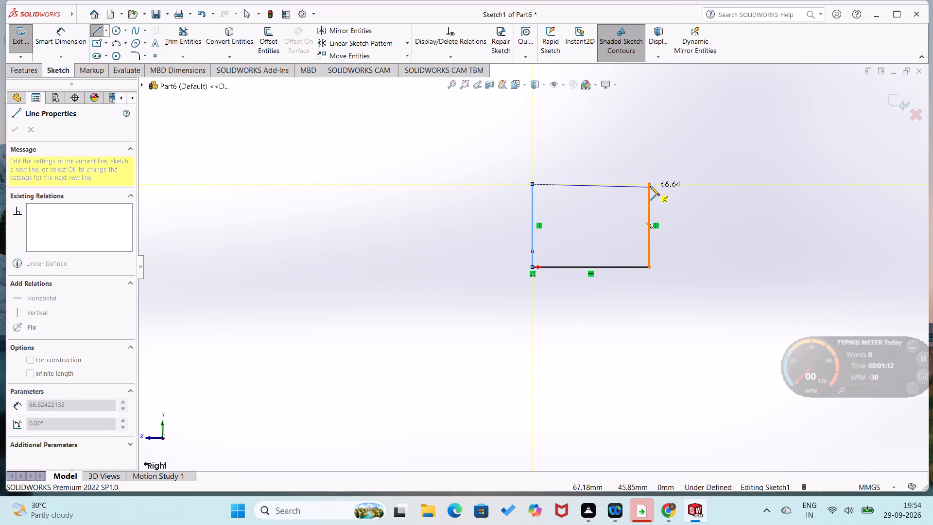
click(648, 182)
Dimension the rectangle's bottom edge as 40 mm and its vertical edge at the origin as 30 mm.
right_drag(493, 333, 537, 229)
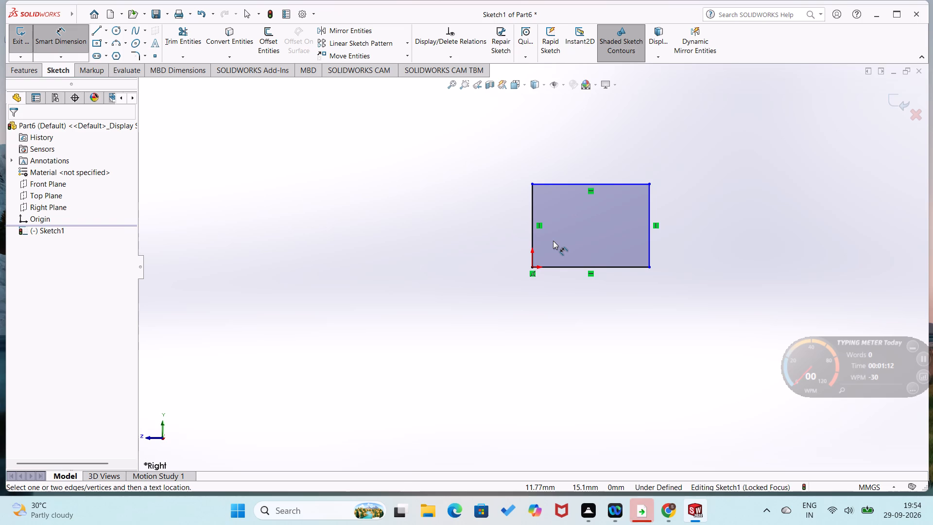
click(575, 266)
click(575, 291)
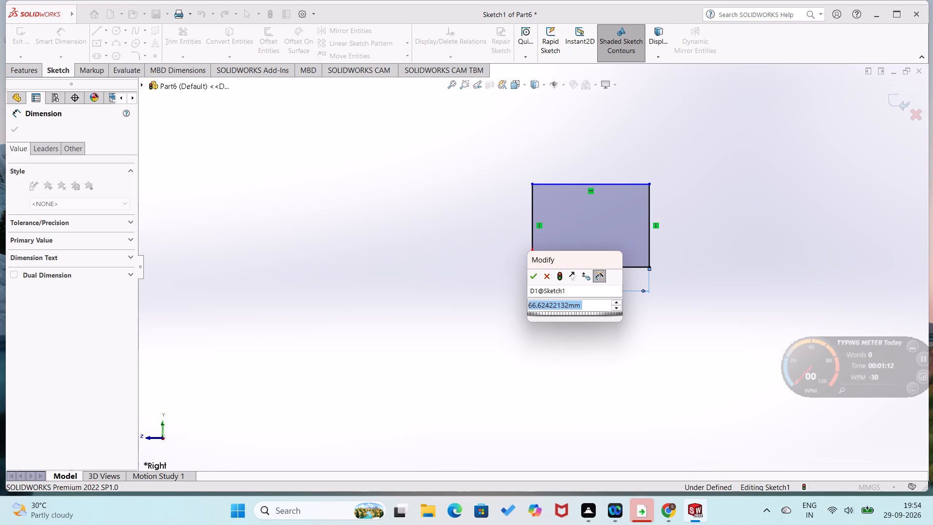
text(40)
key(Return)
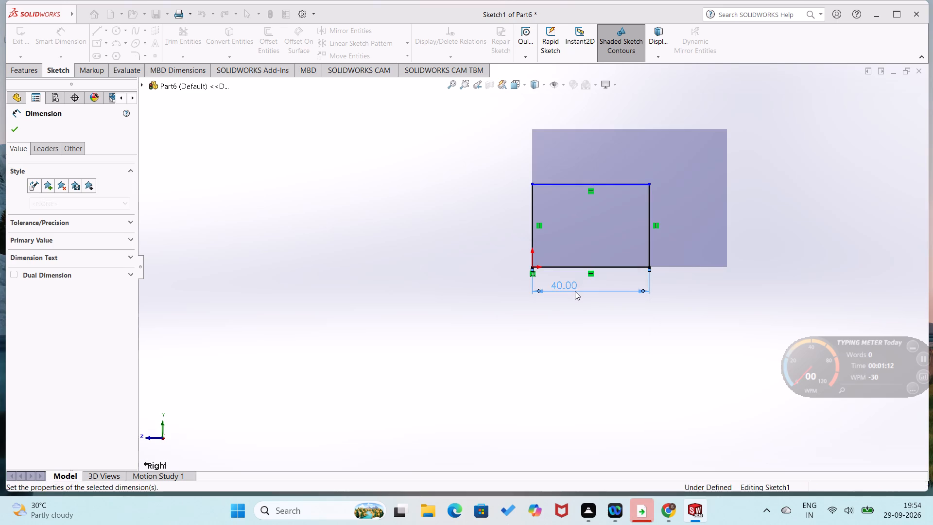
click(534, 230)
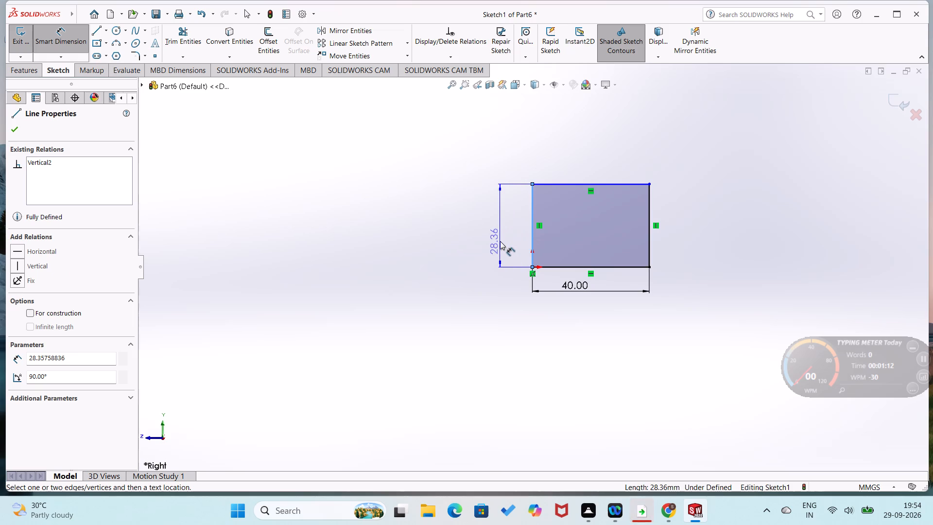
click(500, 241)
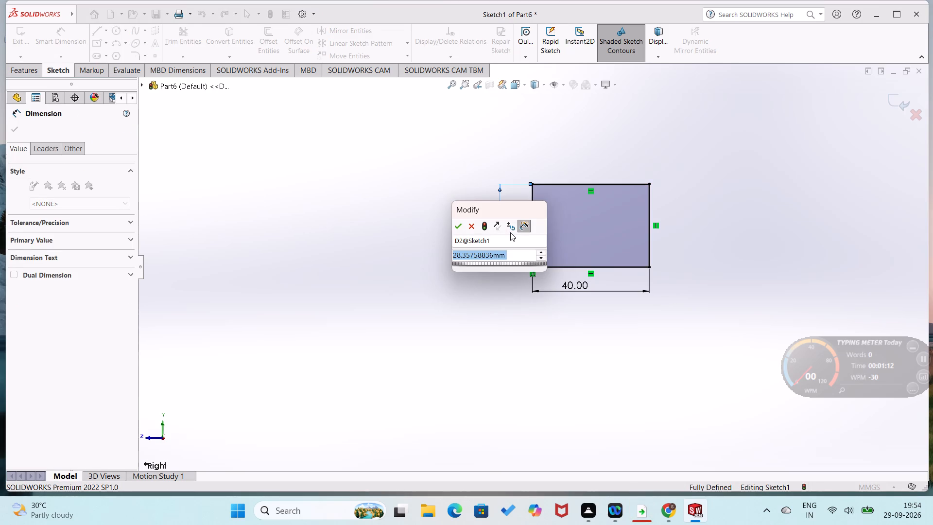
text(30)
key(Return)
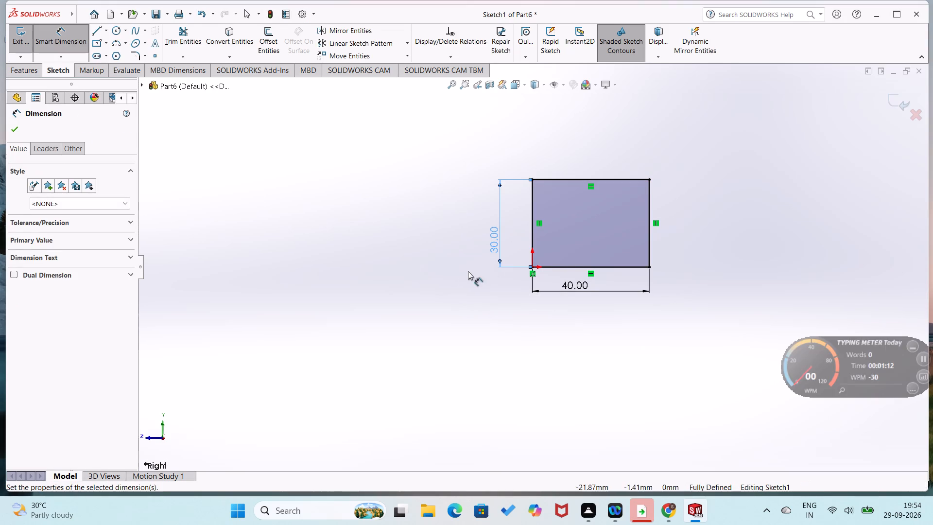
click(460, 279)
Extrude the rectangle as a blind boss, trying depths of 4 mm and 3 mm before settling on 2 mm.
click(25, 71)
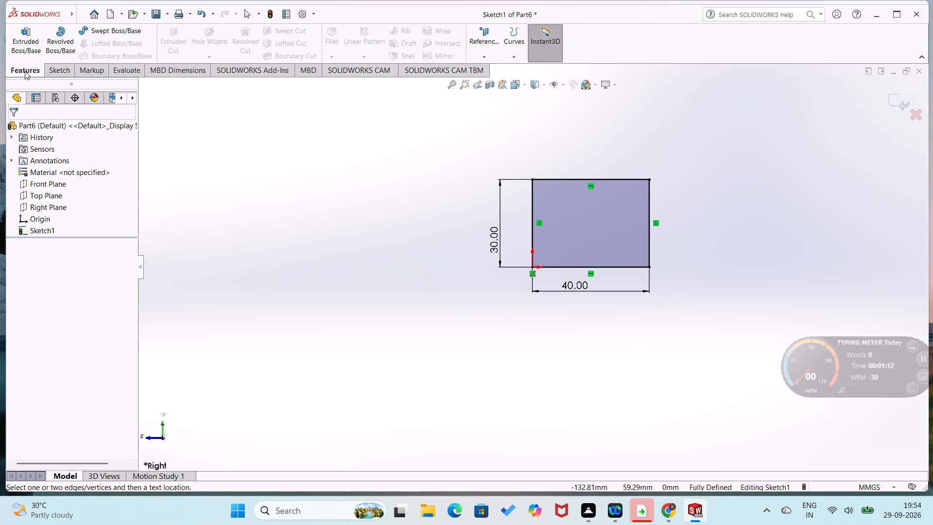
click(28, 56)
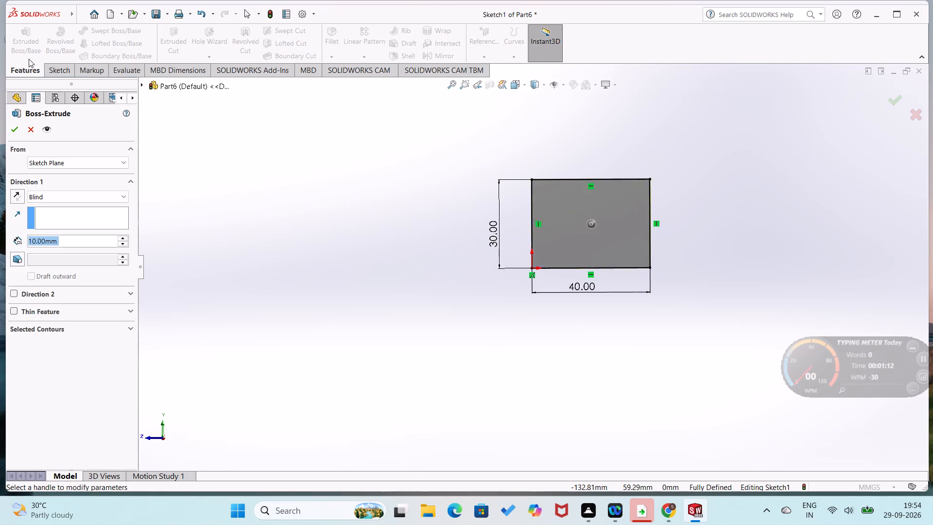
key(4)
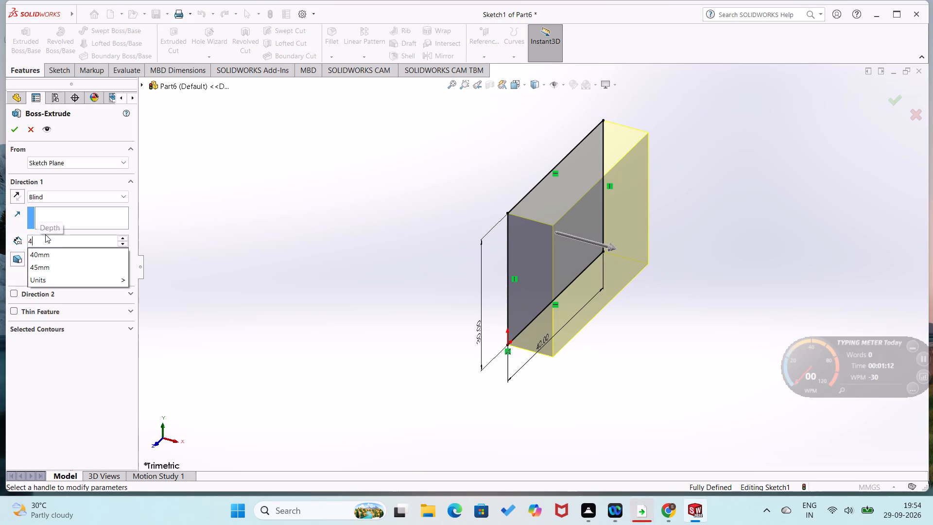
key(Return)
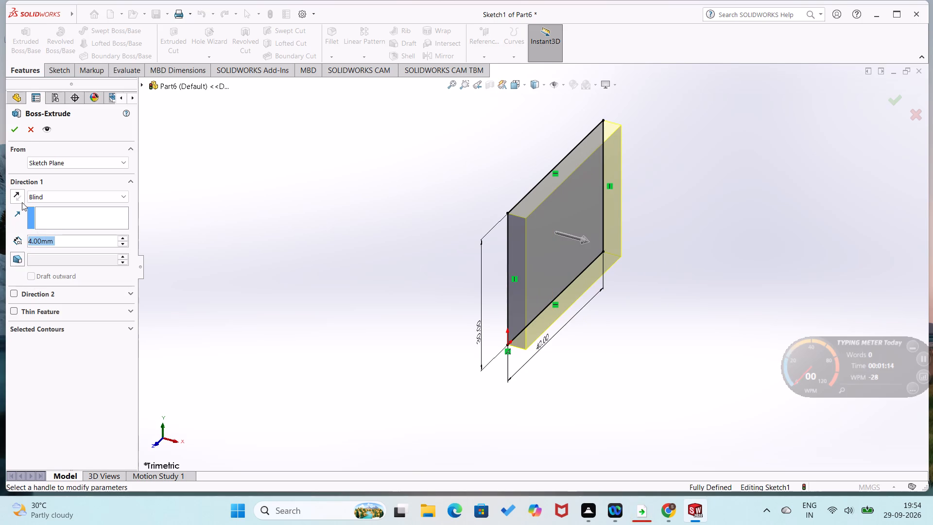
key(3)
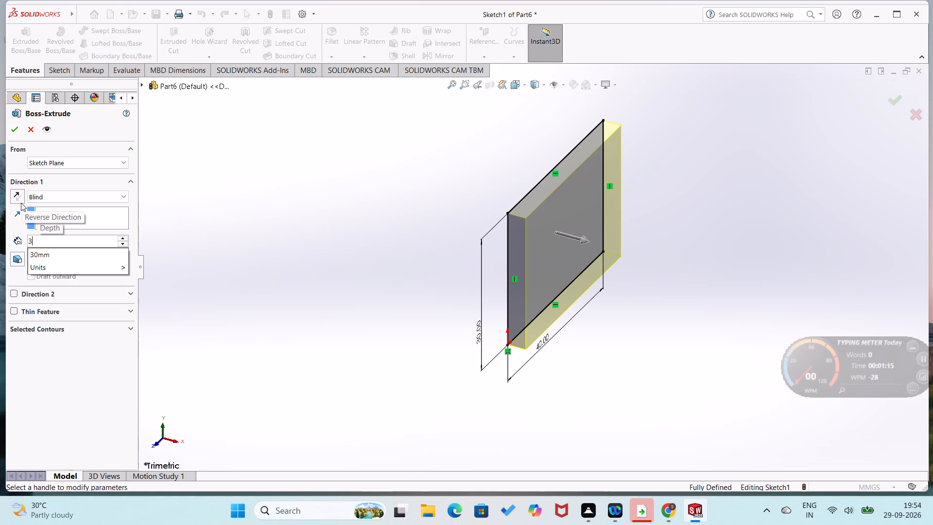
key(Return)
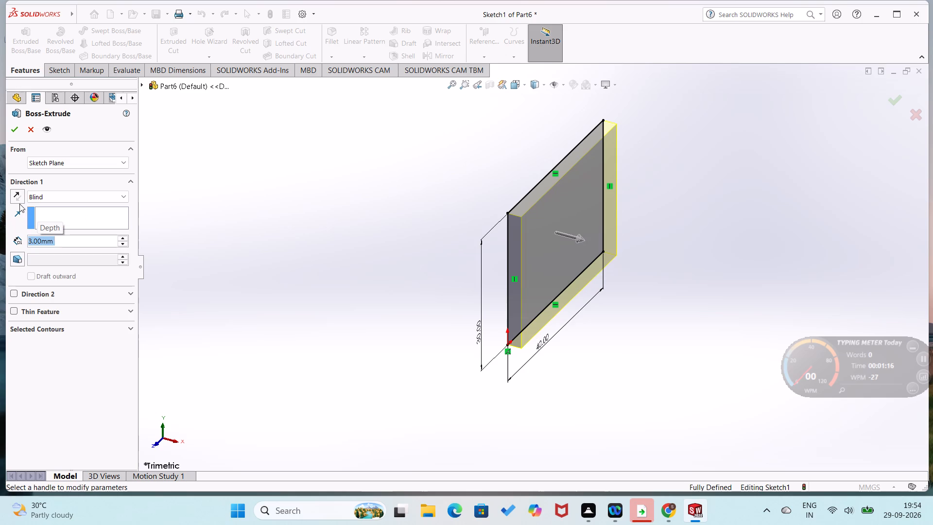
key(2)
key(Return)
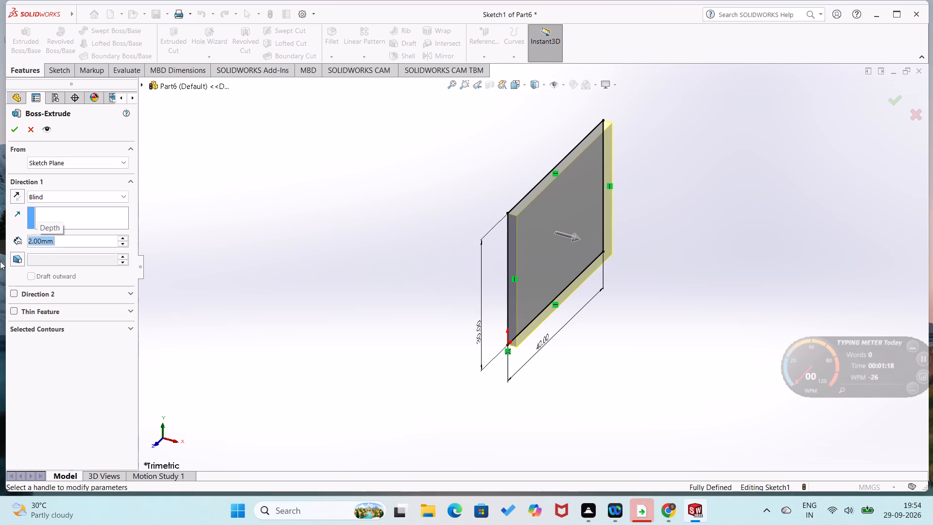
click(13, 128)
click(211, 269)
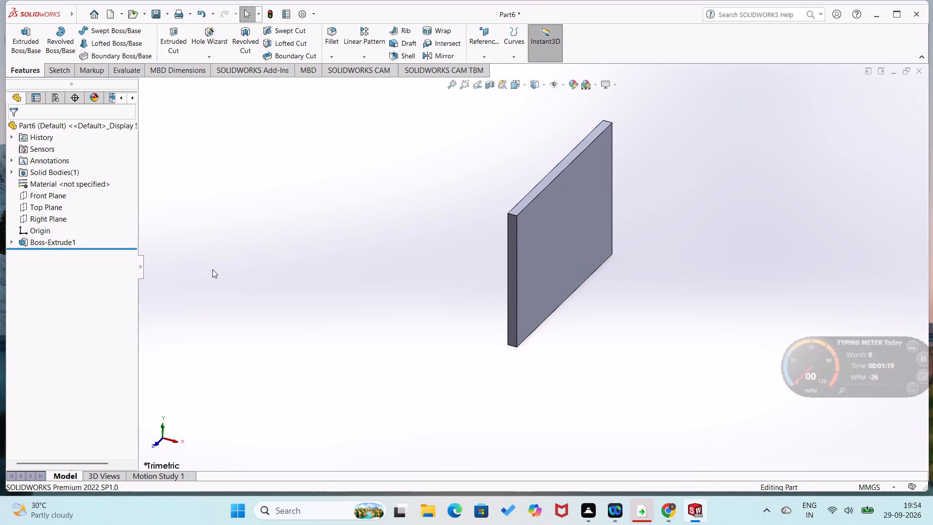
Fillet the plate's upper corner edge farthest from the origin with a 16 mm radius.
middle_drag(297, 276, 294, 261)
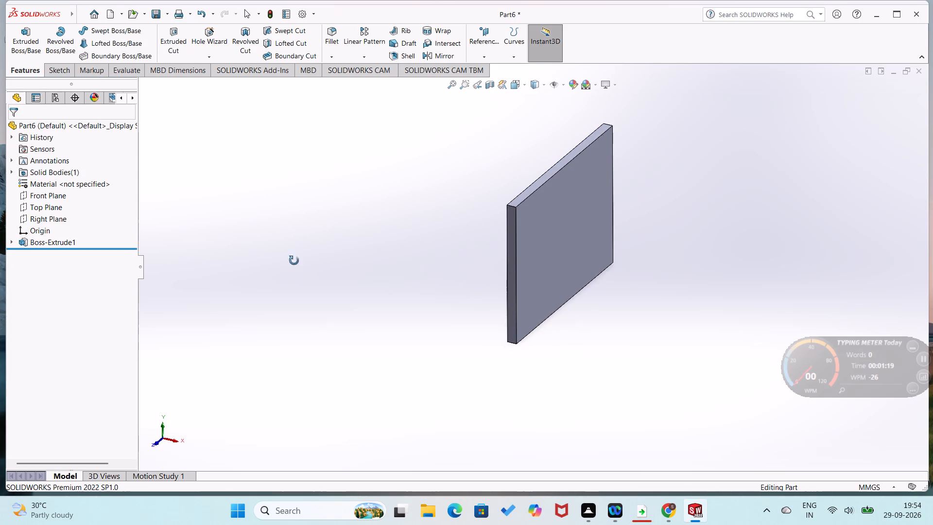
middle_drag(294, 261, 221, 231)
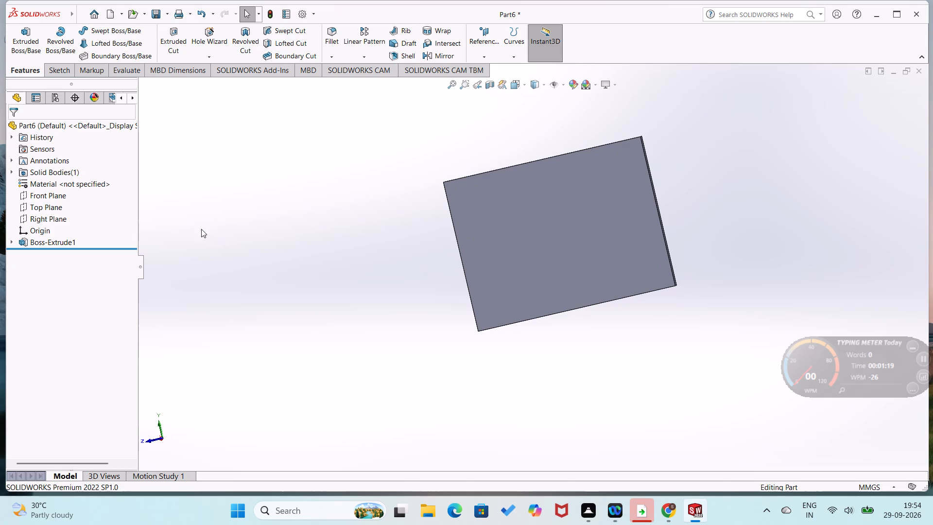
key(ctrl+7)
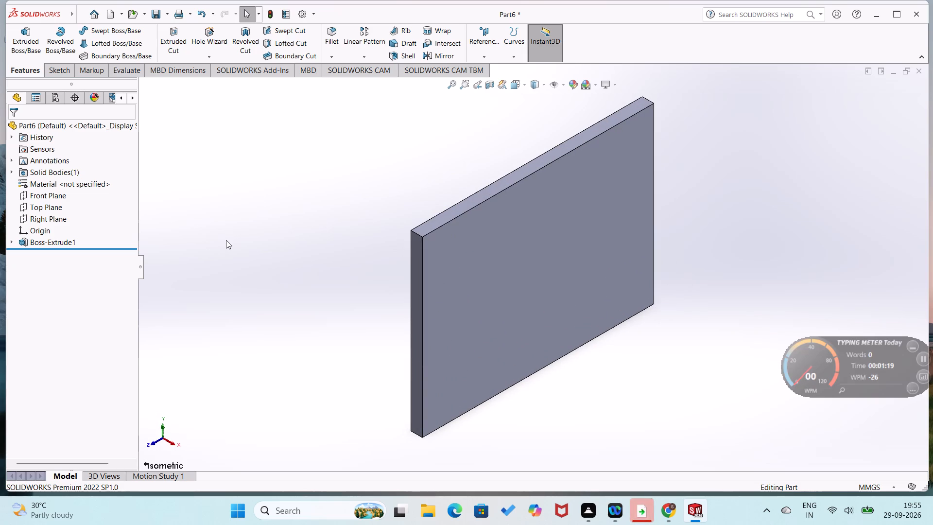
click(329, 56)
click(333, 68)
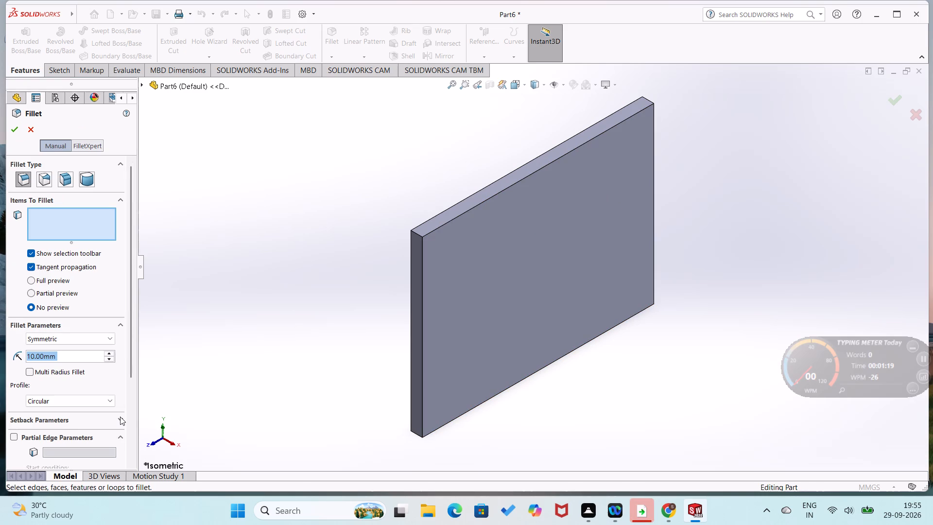
text(16)
key(Return)
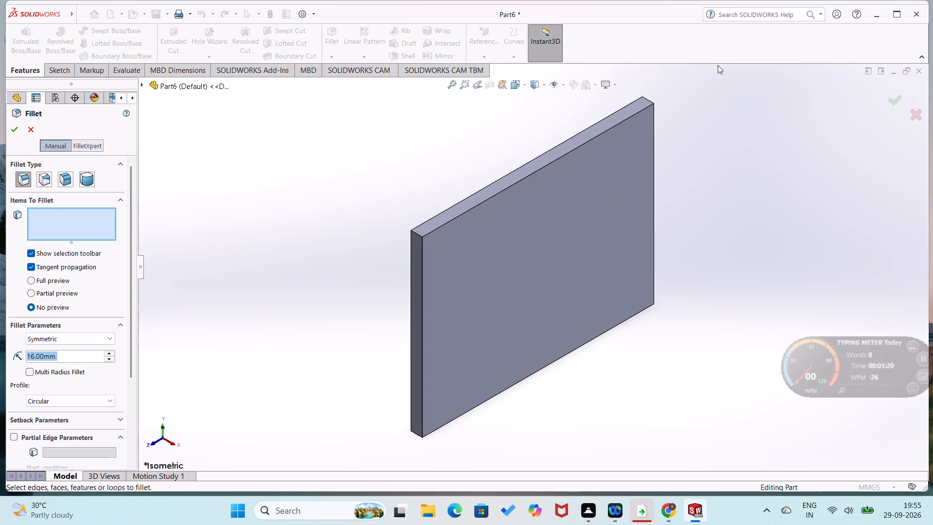
scroll(727, 64, down, 4)
click(517, 196)
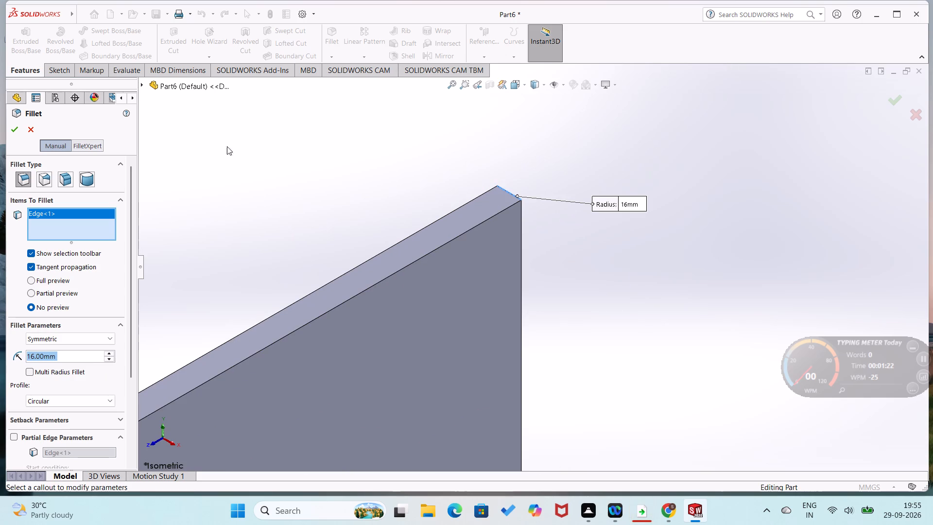
click(15, 131)
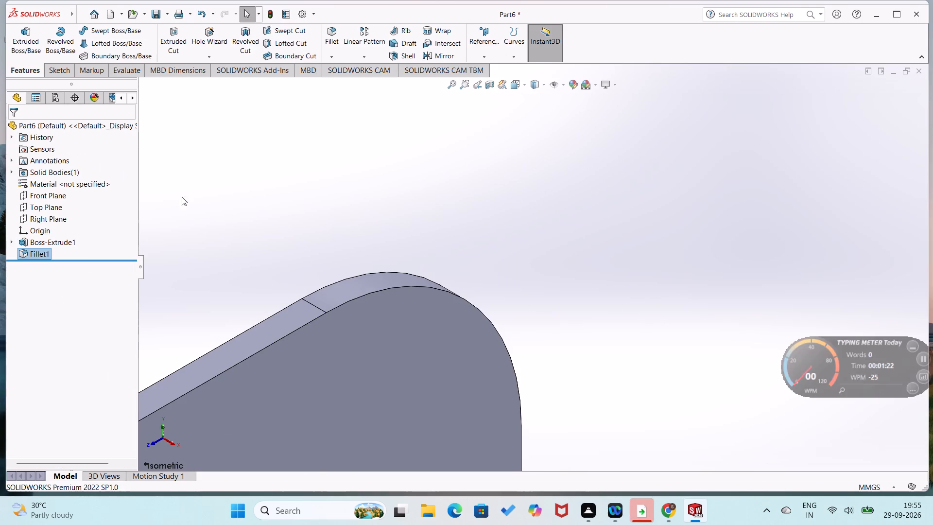
Sketch a closed four-line outline on the plate's narrow end face, starting at the origin, about 15 mm wide and 30 mm high.
scroll(247, 215, up, 5)
scroll(299, 242, up, 2)
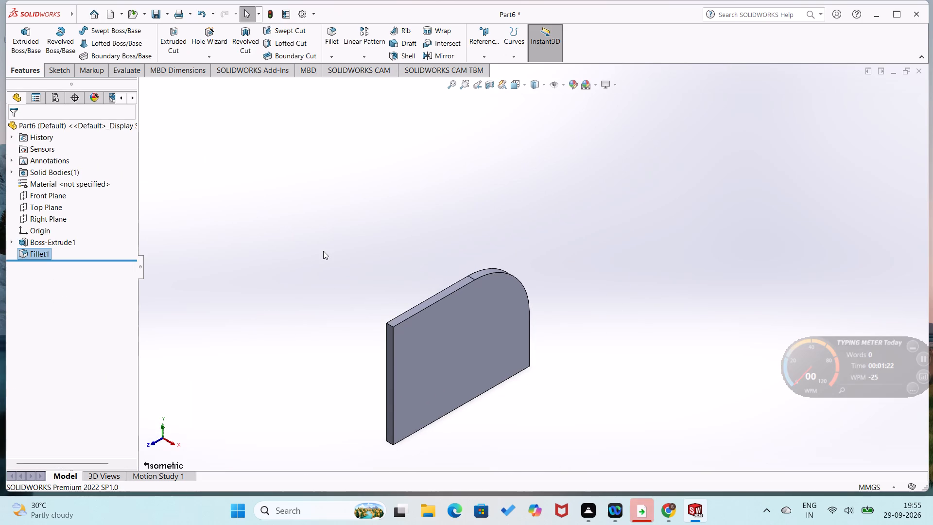
middle_drag(332, 253, 341, 255)
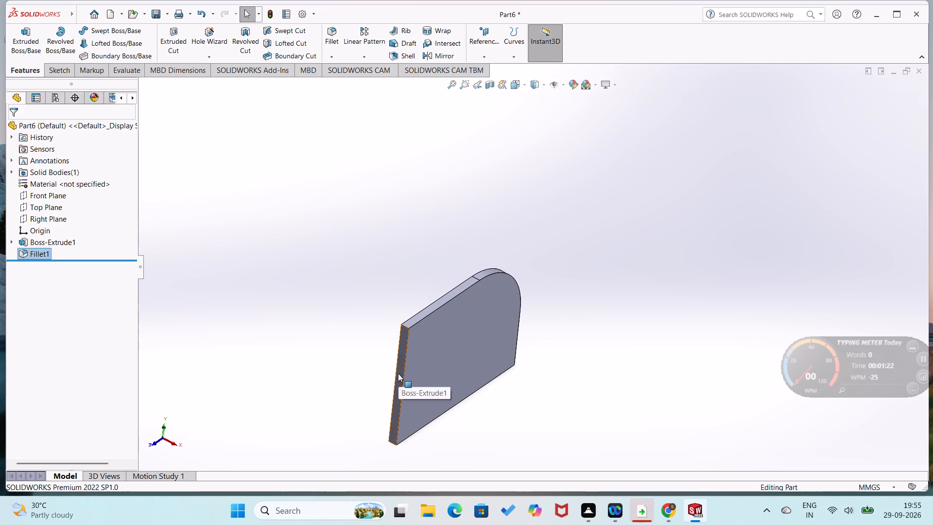
right_click(398, 373)
click(417, 282)
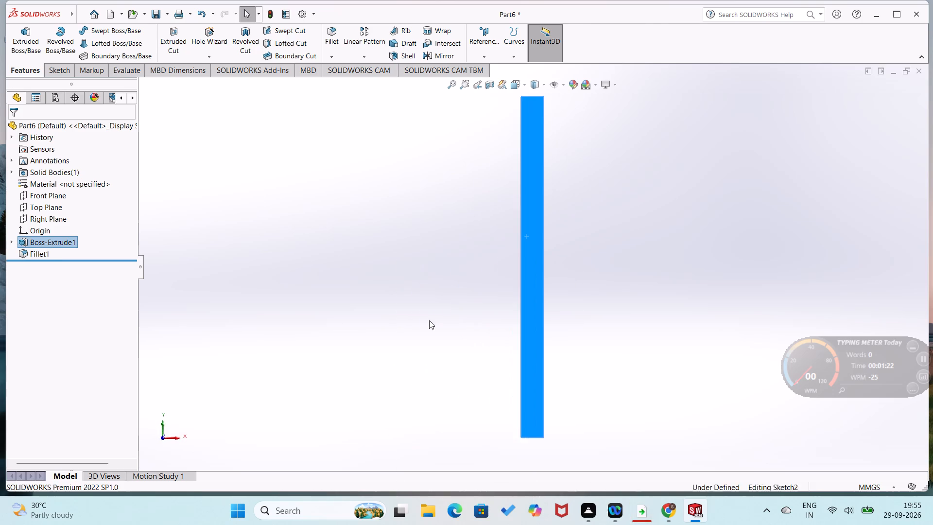
right_drag(464, 310, 354, 361)
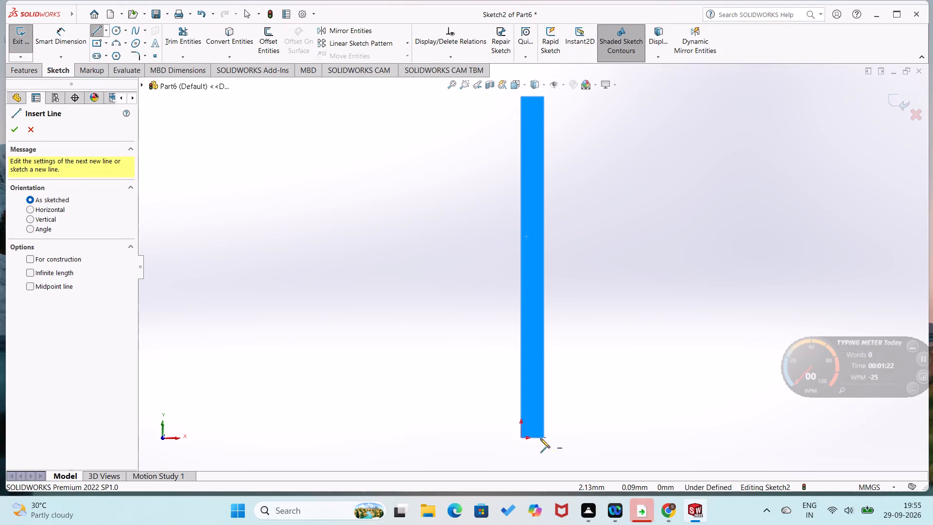
click(520, 437)
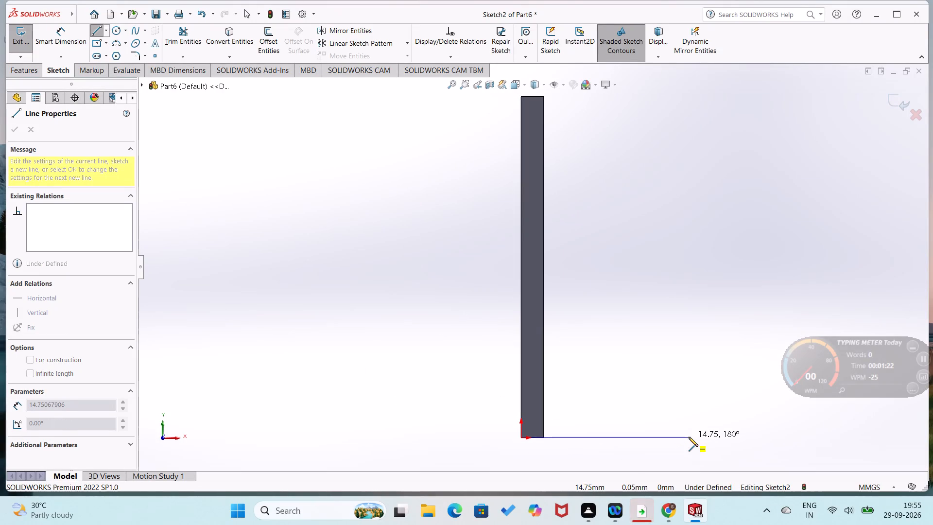
click(689, 437)
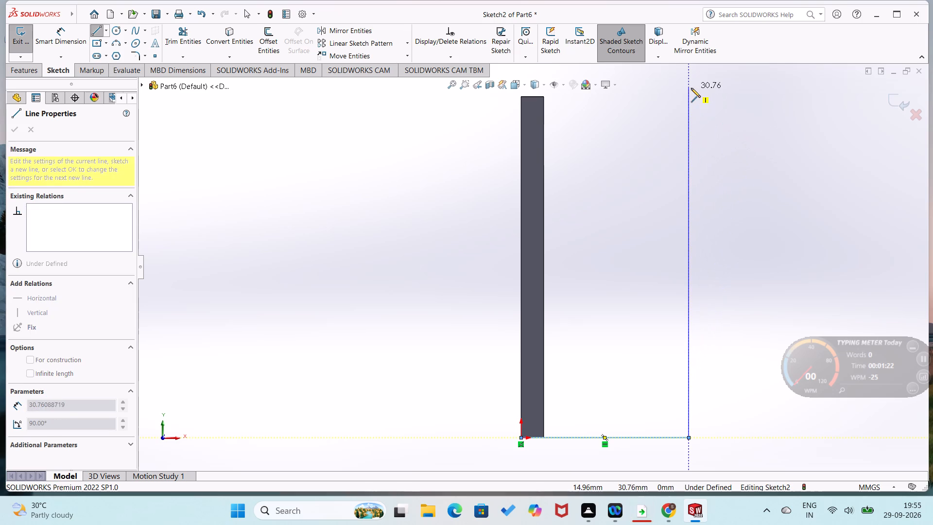
click(690, 90)
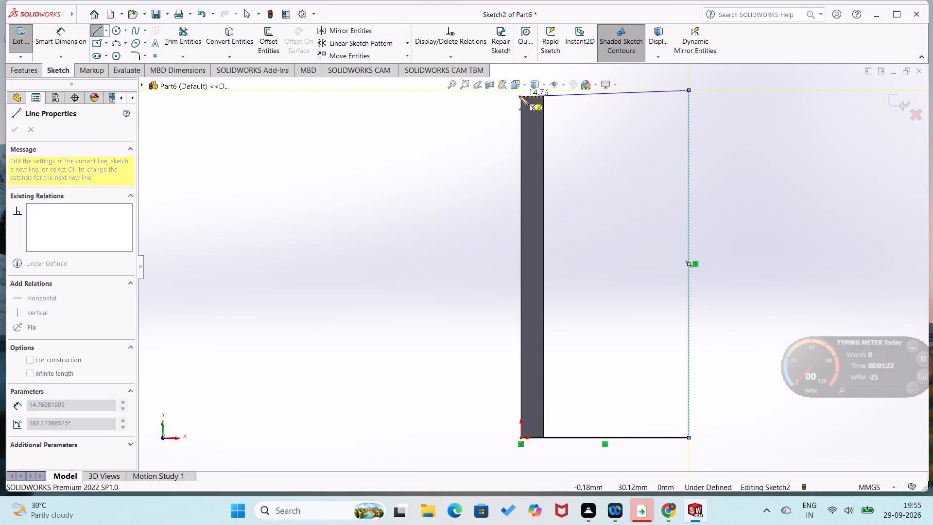
click(522, 97)
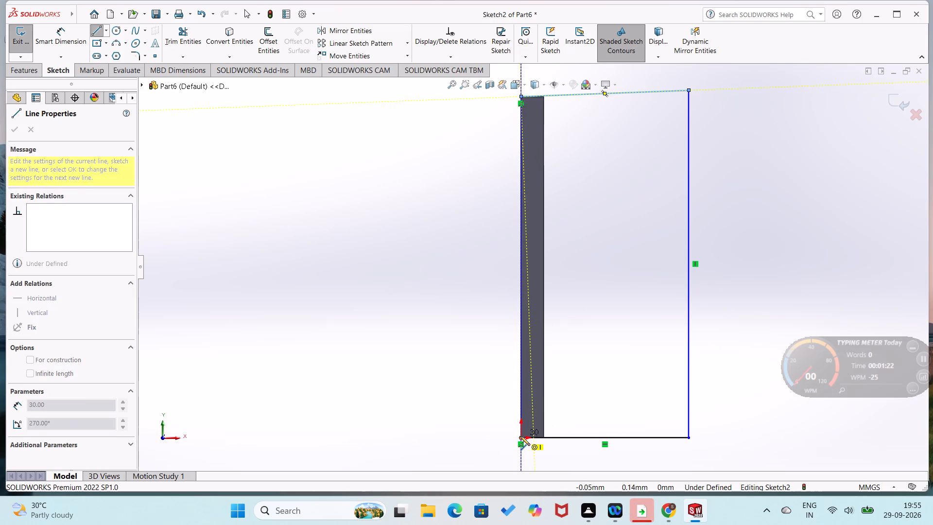
click(520, 437)
key(Escape)
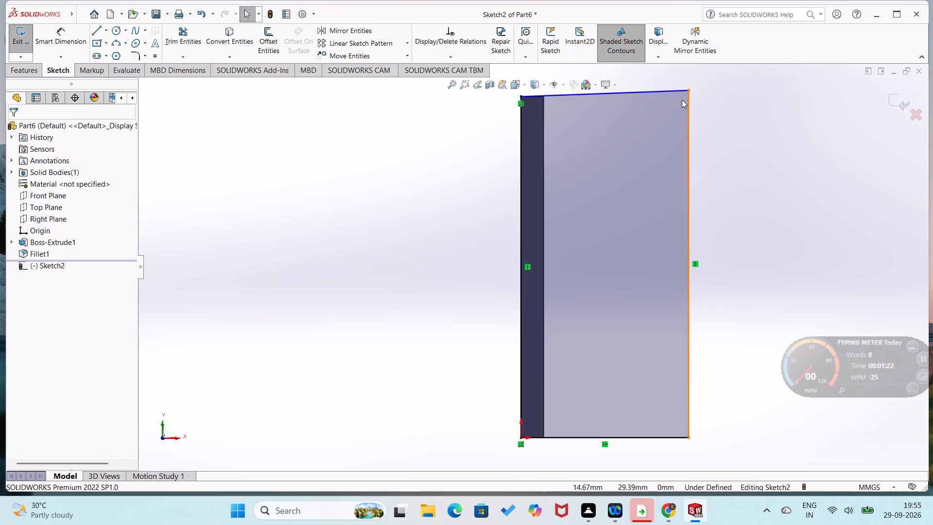
Make the slightly sloping top line of the outline horizontal.
right_click(671, 92)
click(683, 62)
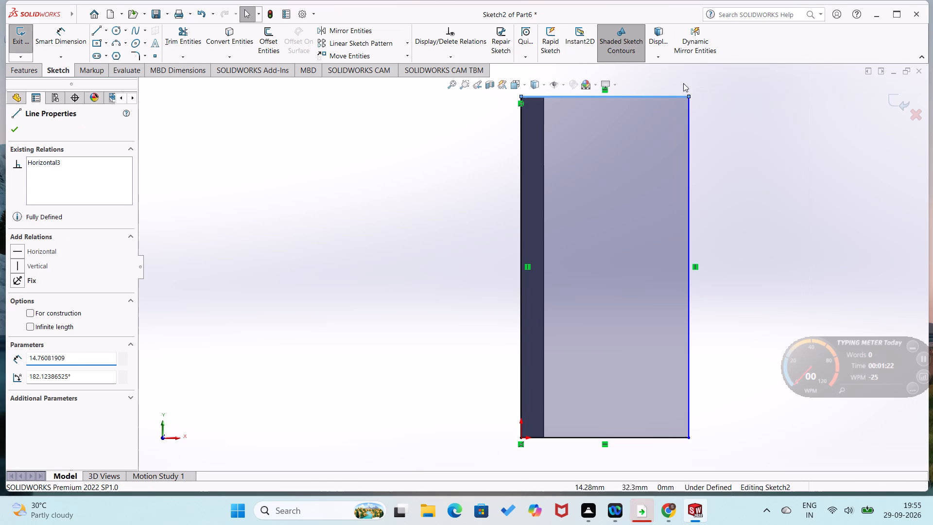
Dimension the rectangle's bottom edge, trying 40 mm before settling on 38 mm.
right_drag(729, 185, 736, 97)
click(691, 202)
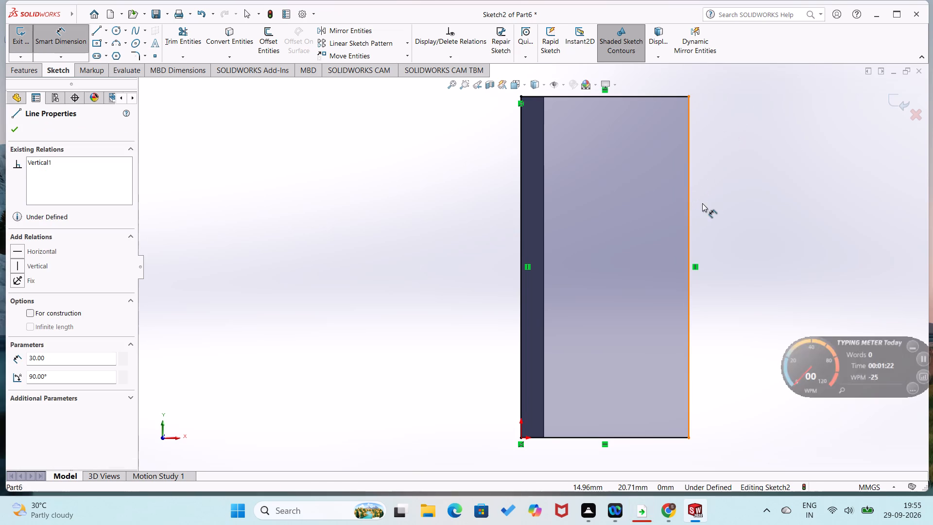
key(grave)
key(Escape)
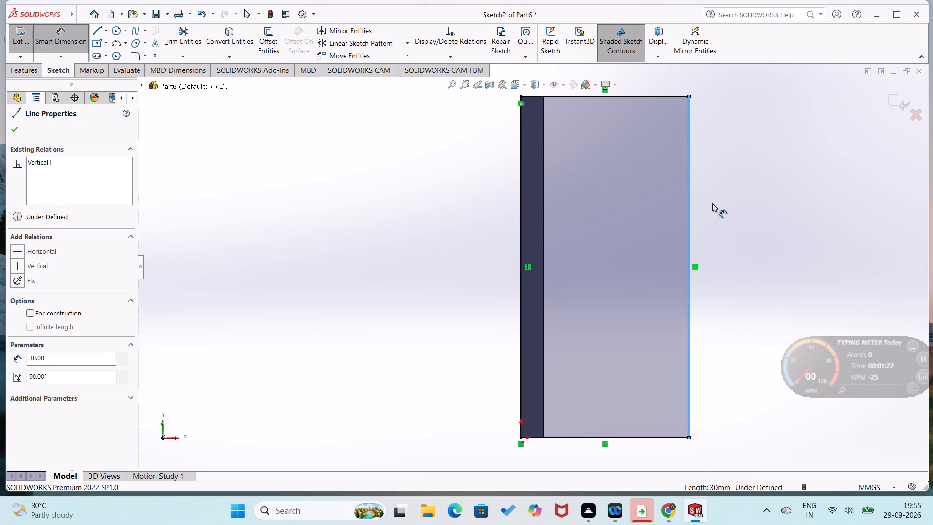
key(Escape)
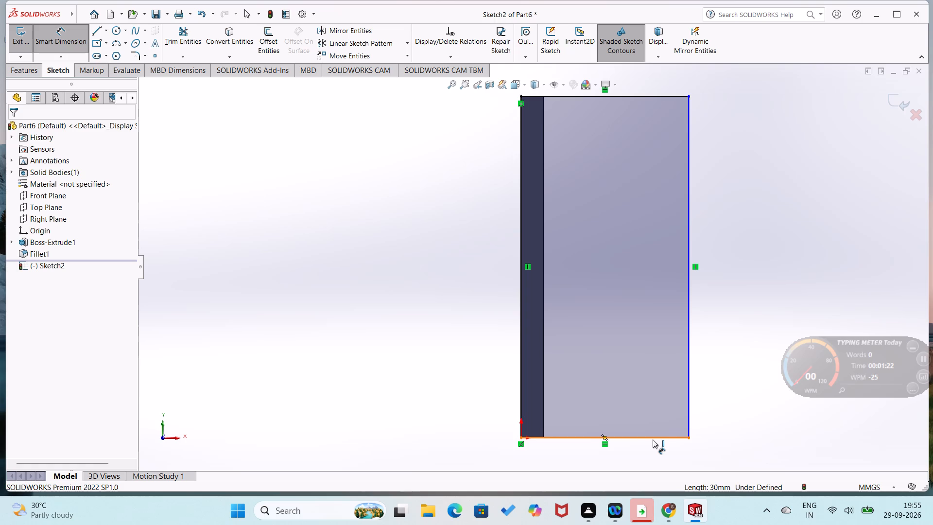
click(653, 439)
click(654, 455)
text(40)
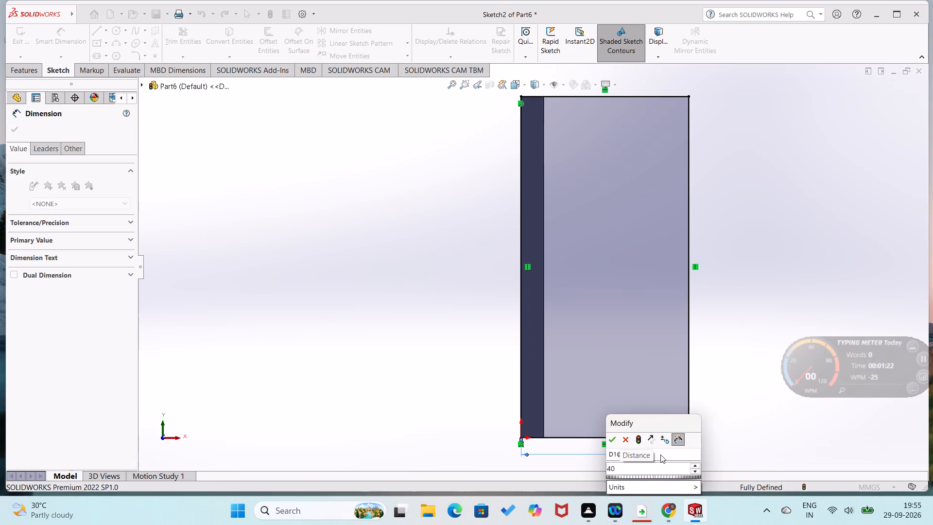
key(Return)
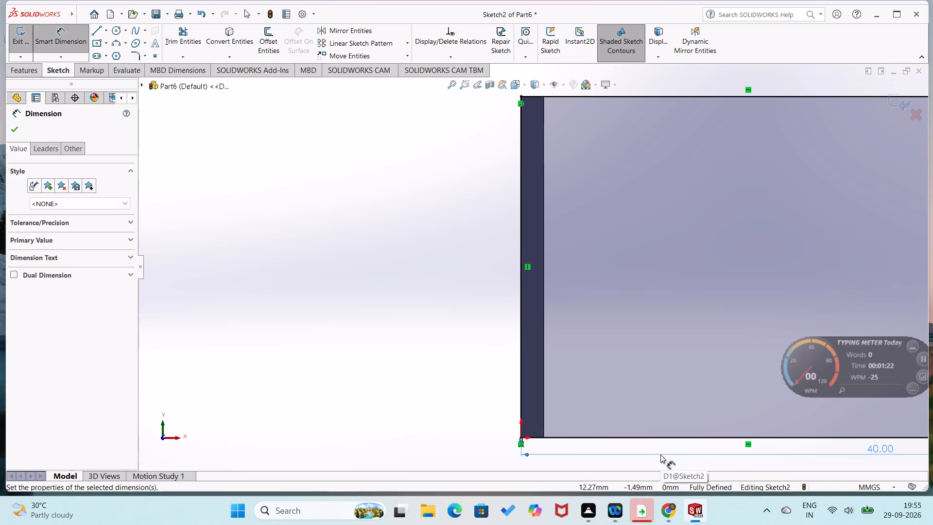
scroll(720, 470, up, 4)
double_click(827, 419)
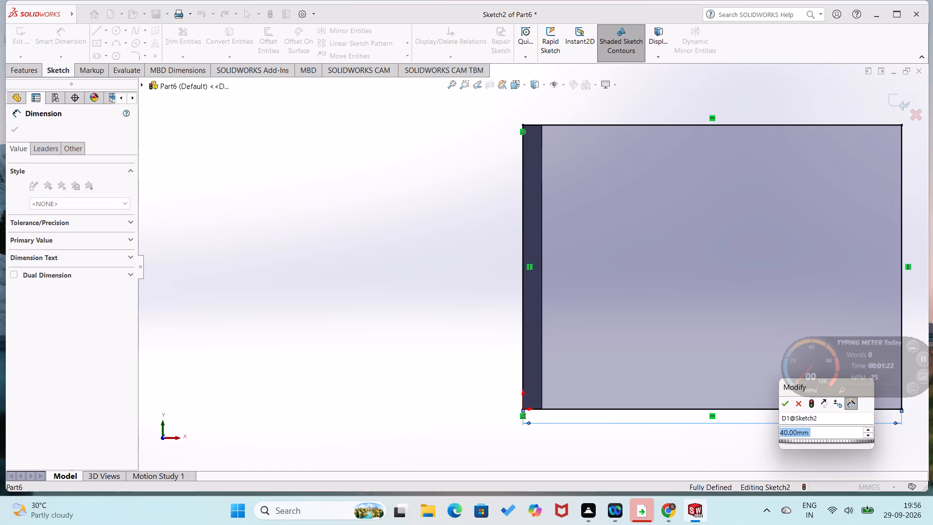
text(38)
key(Return)
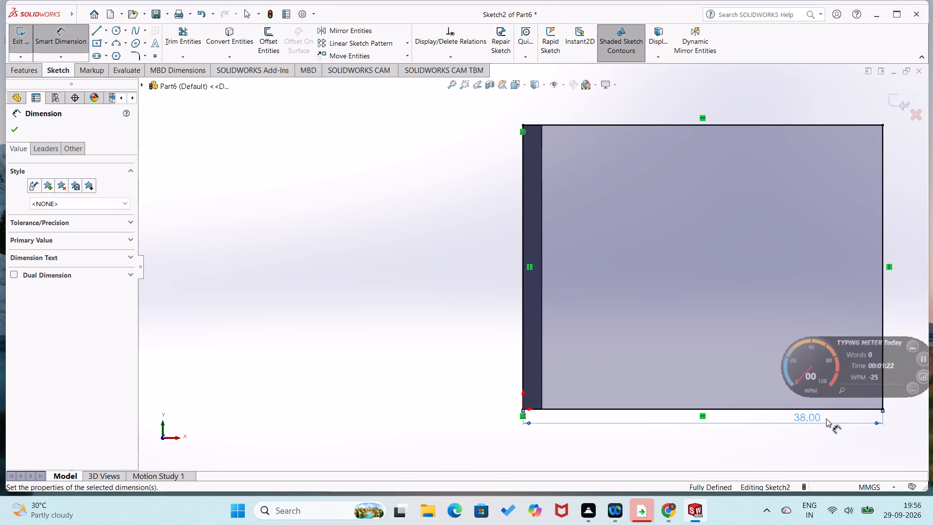
click(424, 369)
Extrude the 38 mm wide rectangle as a blind boss 2 mm deep, with the direction reversed towards the first plate and the result merged.
middle_drag(419, 368, 359, 354)
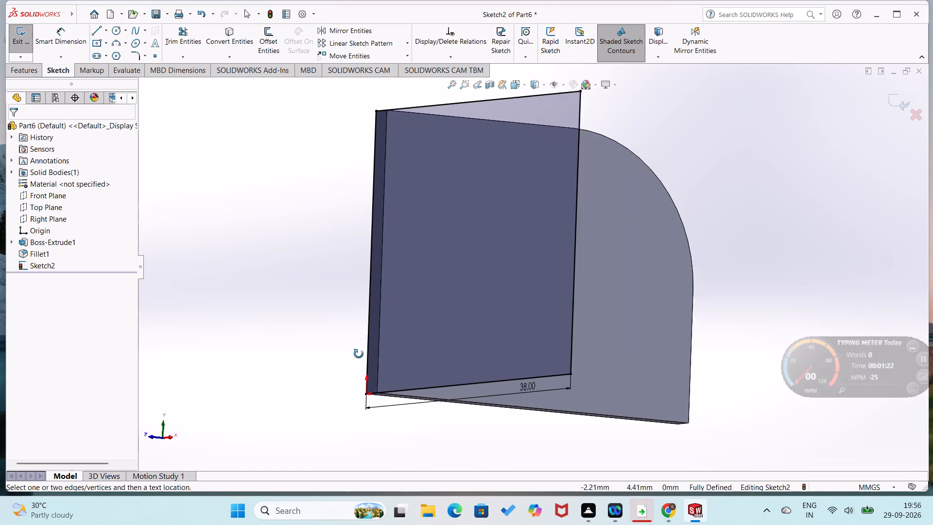
middle_drag(359, 354, 334, 352)
middle_click(331, 350)
middle_click(331, 350)
middle_click(331, 350)
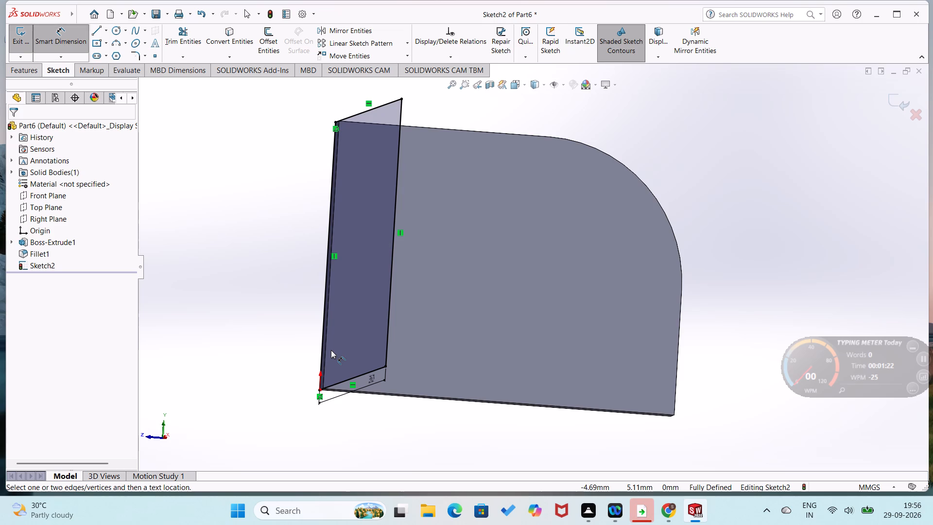
click(30, 76)
click(27, 52)
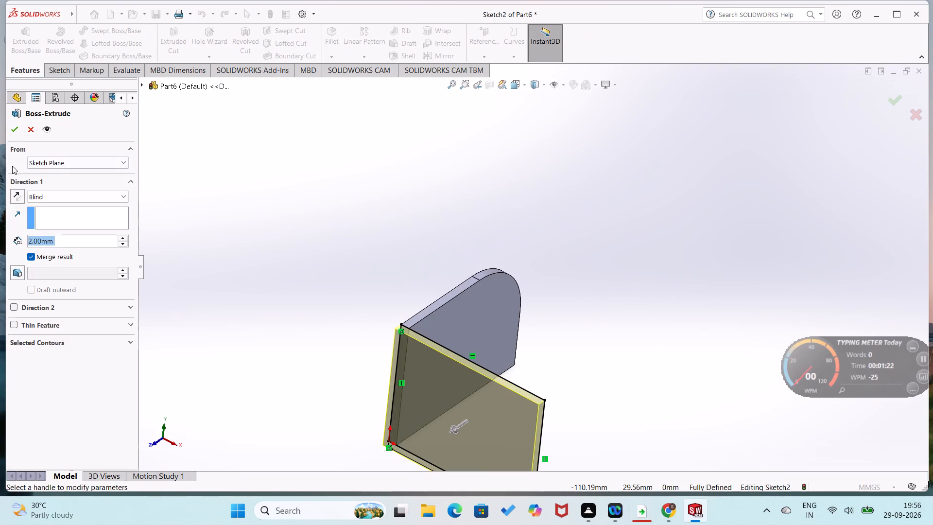
click(15, 198)
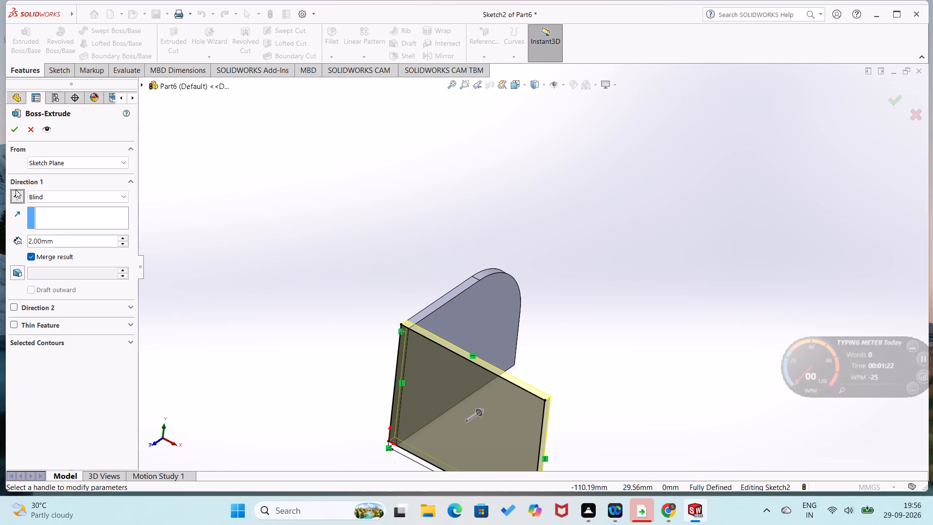
click(13, 128)
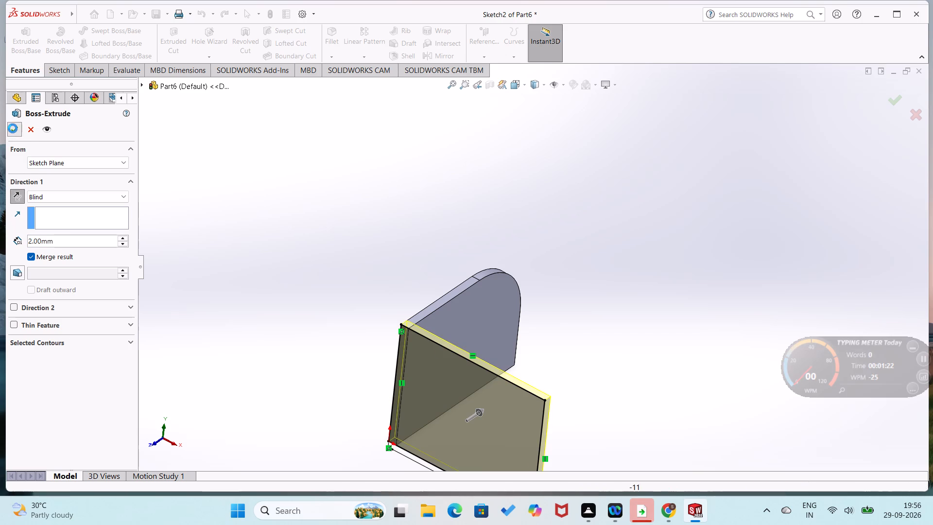
click(146, 239)
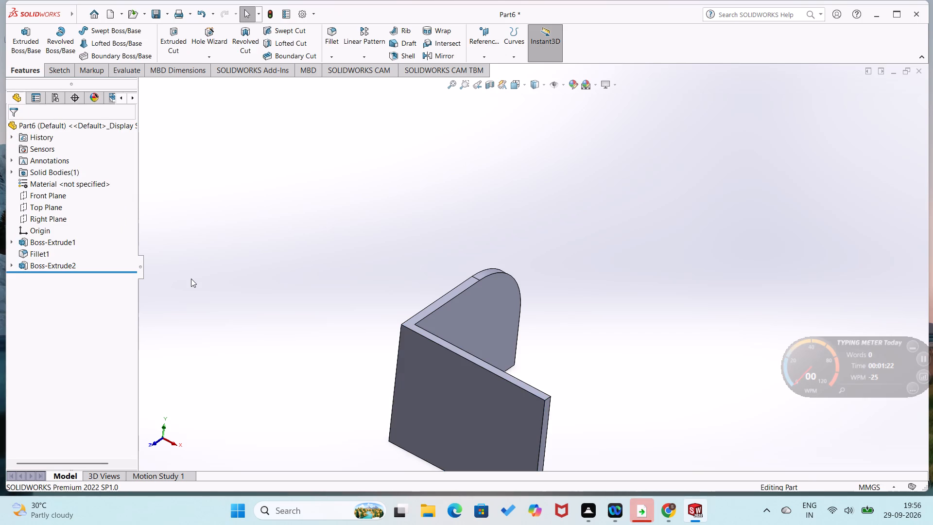
Fillet the short upper edge at the free end of the 38 mm plate with a 13 mm radius.
scroll(216, 292, up, 1)
middle_drag(216, 292, 161, 233)
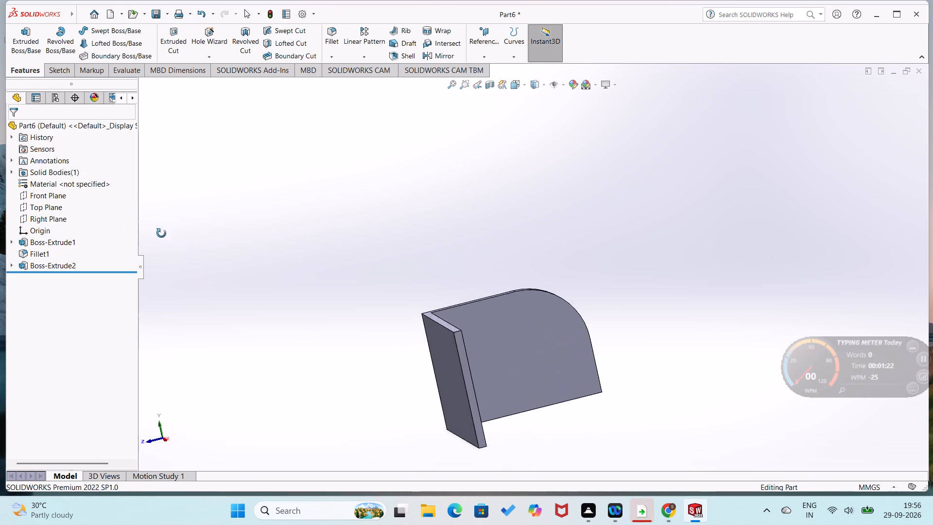
middle_drag(161, 233, 102, 199)
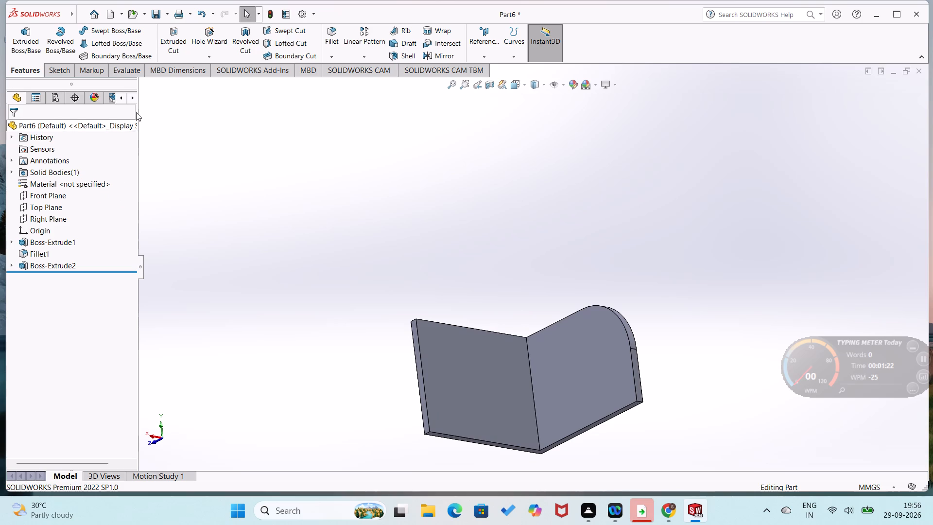
click(327, 55)
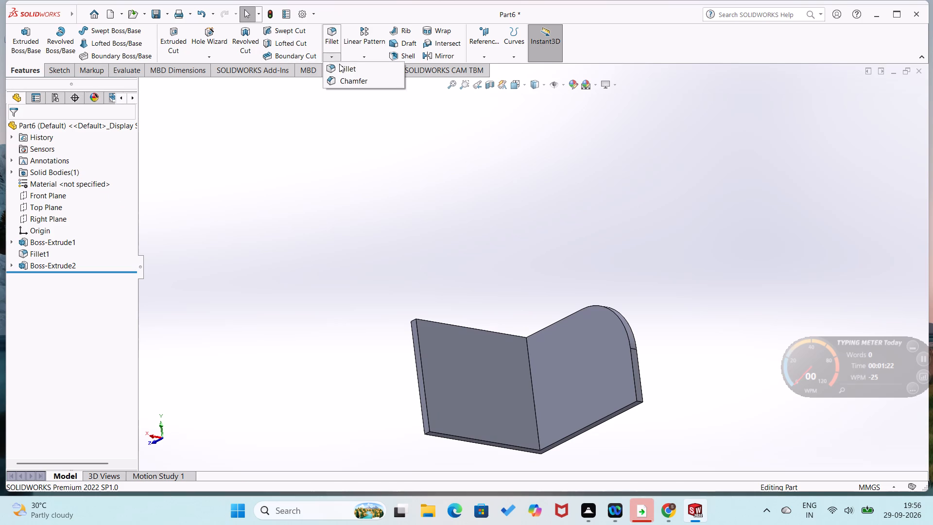
click(340, 66)
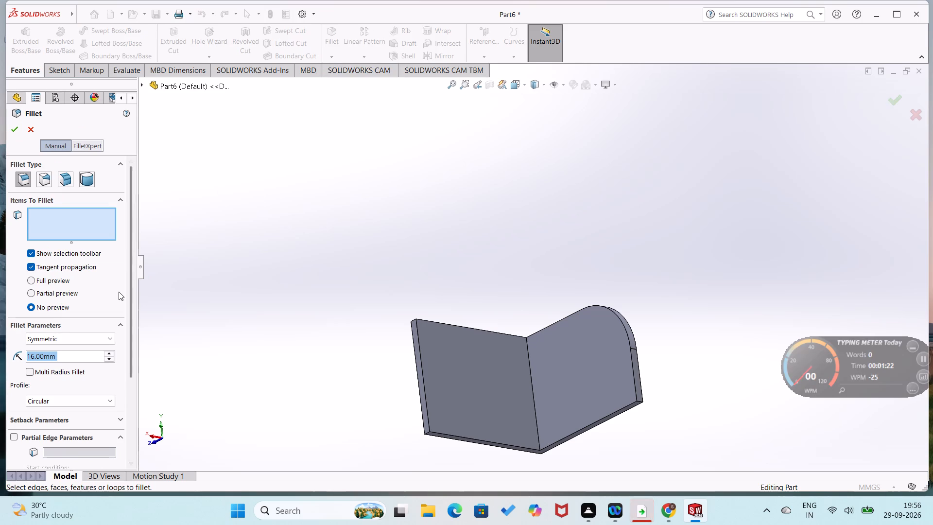
text(13)
key(Return)
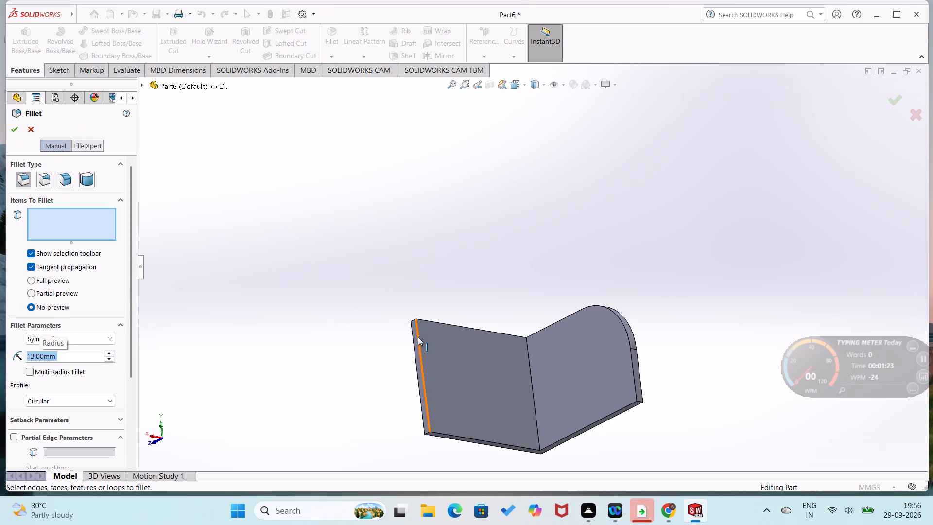
scroll(418, 337, up, 2)
scroll(418, 337, down, 6)
middle_drag(601, 261, 604, 392)
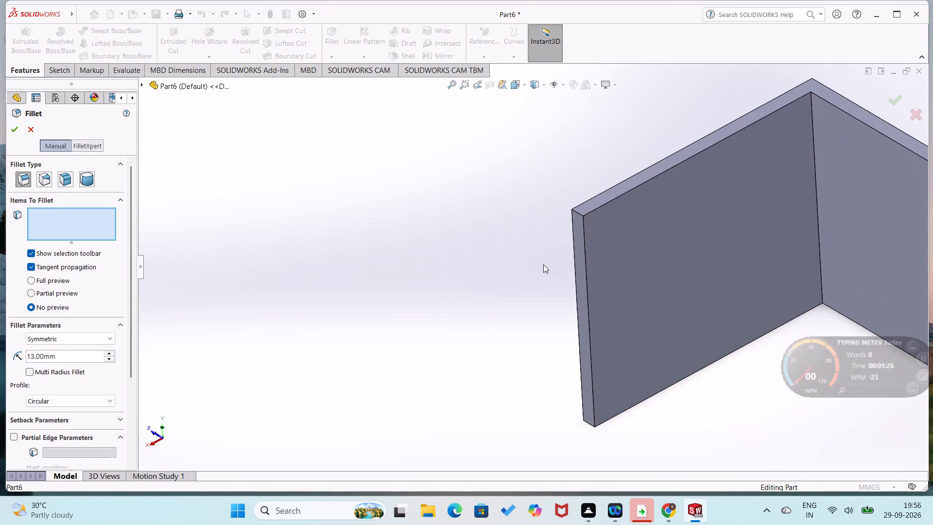
click(581, 216)
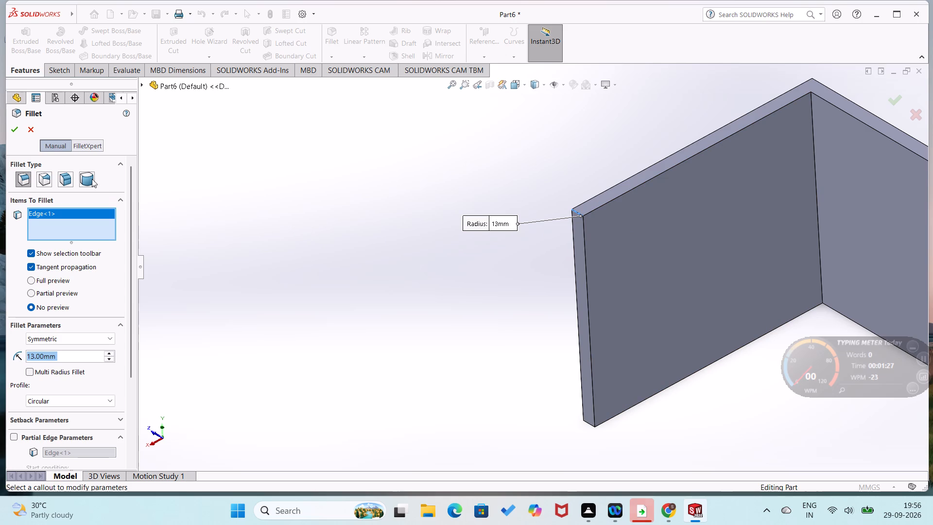
click(18, 133)
click(297, 268)
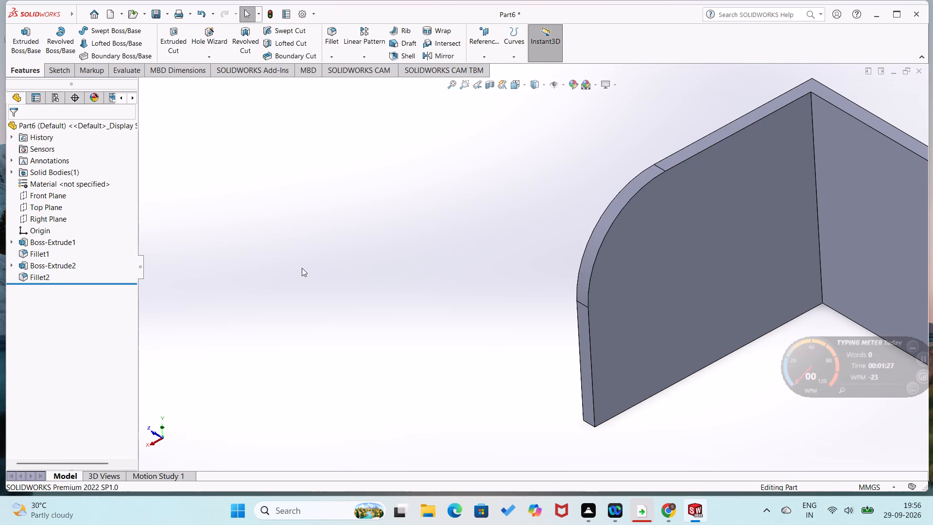
Sketch a closed round-topped outline on the 38 mm plate's outer face, standing on its bottom edge, about 17 mm wide with straight sides about 20 mm high.
middle_drag(382, 291, 453, 223)
scroll(453, 223, up, 2)
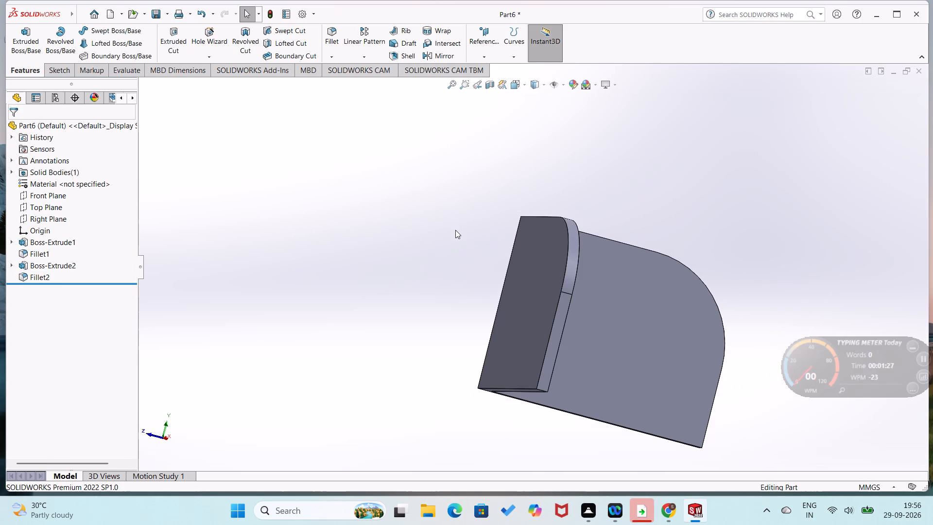
middle_drag(462, 234, 555, 267)
right_click(618, 322)
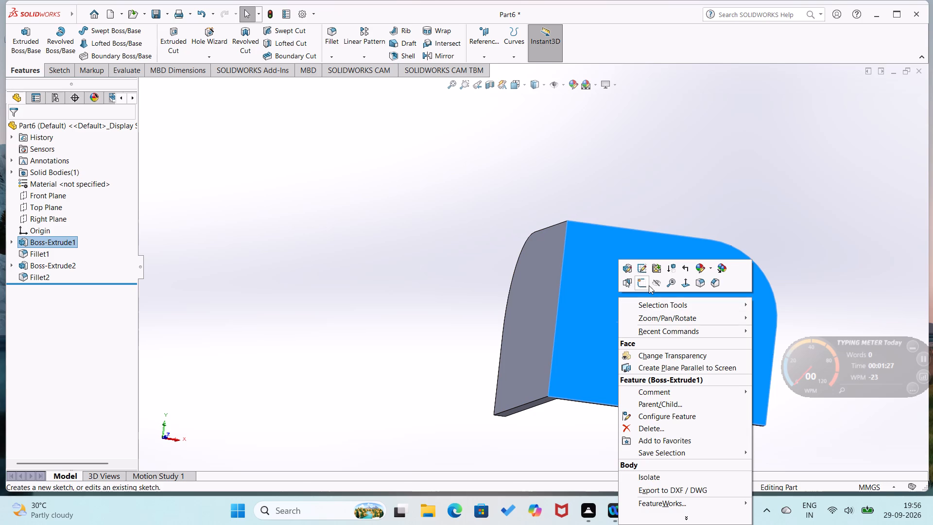
click(644, 280)
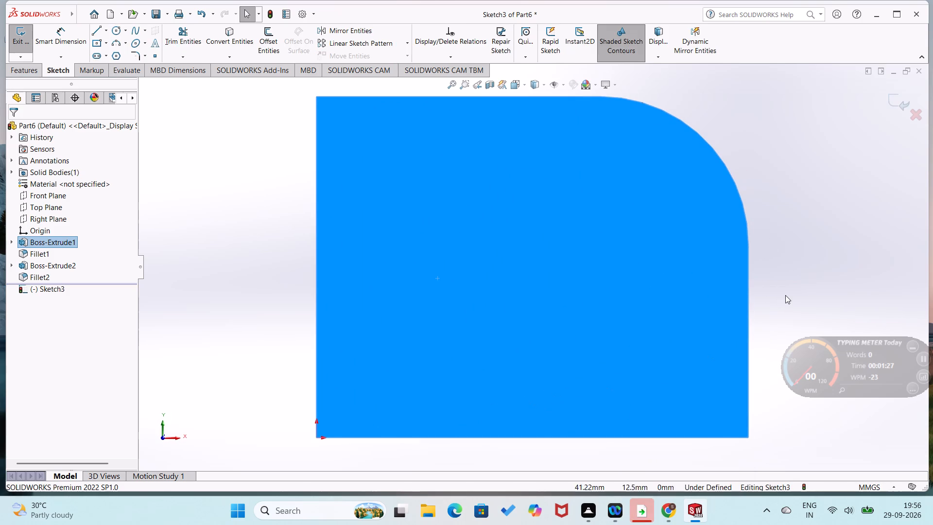
click(785, 295)
right_drag(829, 259, 773, 294)
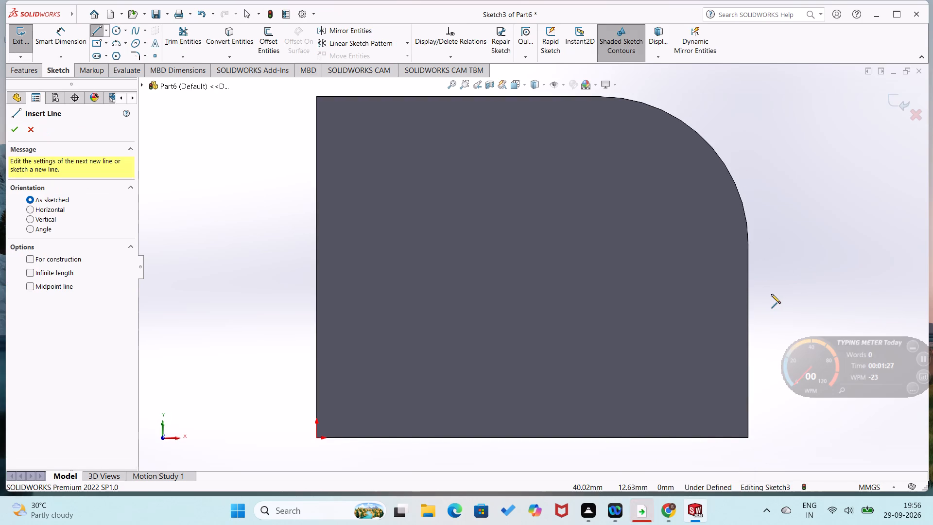
click(644, 437)
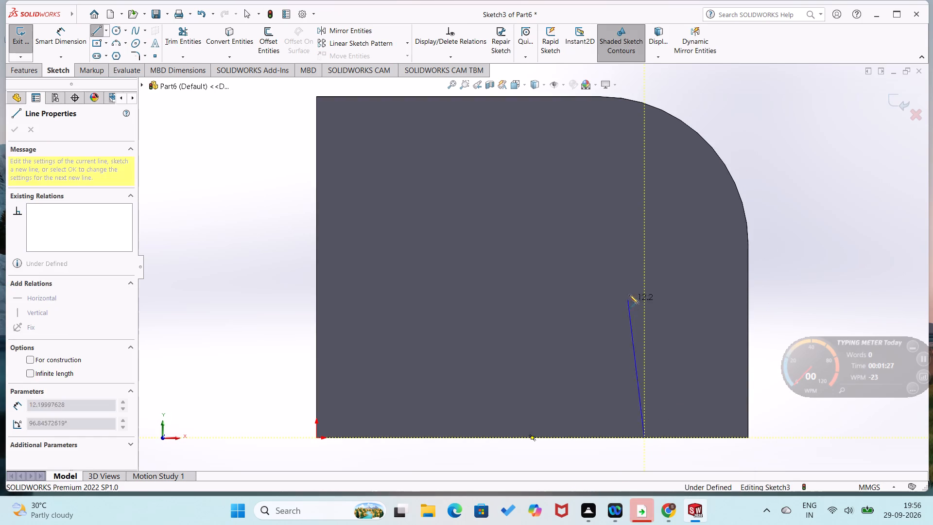
click(644, 214)
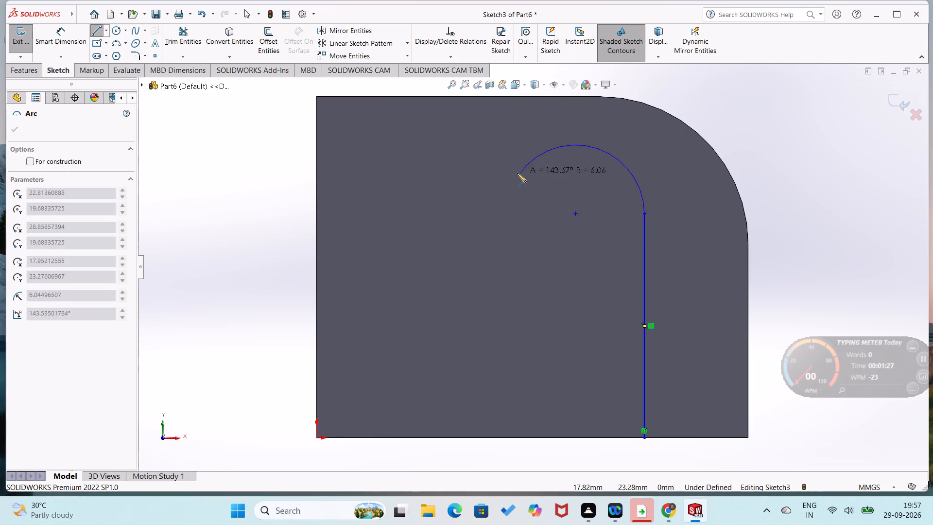
click(448, 212)
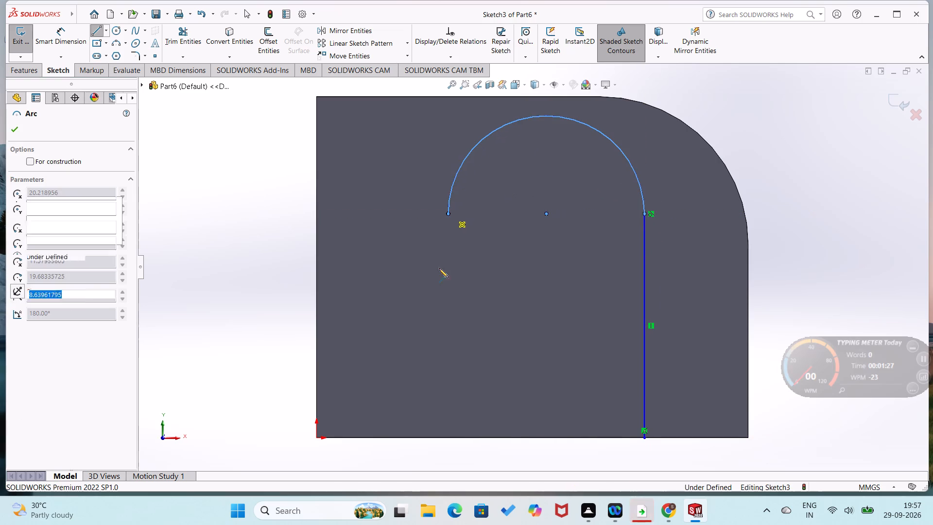
click(447, 438)
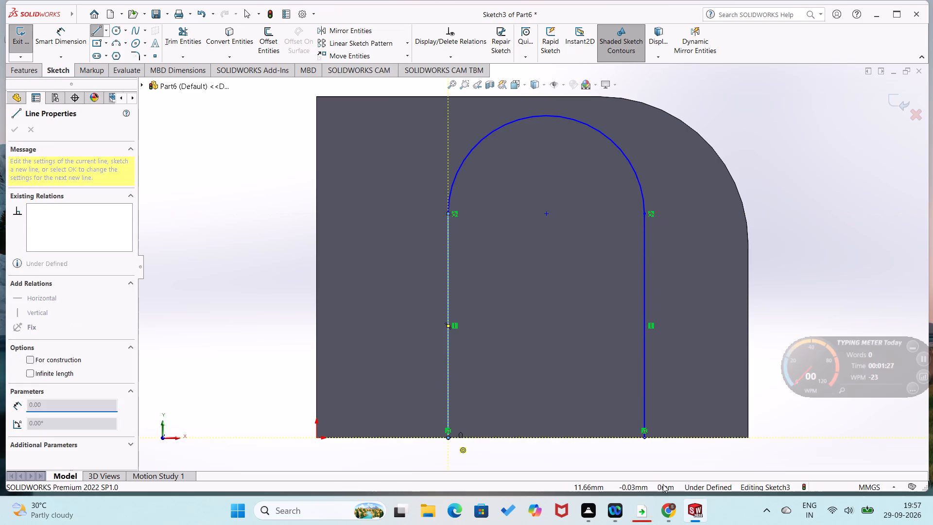
click(647, 439)
Dimension both lower corners of the round-topped outline 13 mm from the nearest ends of the plate's bottom edge.
right_drag(655, 457, 661, 413)
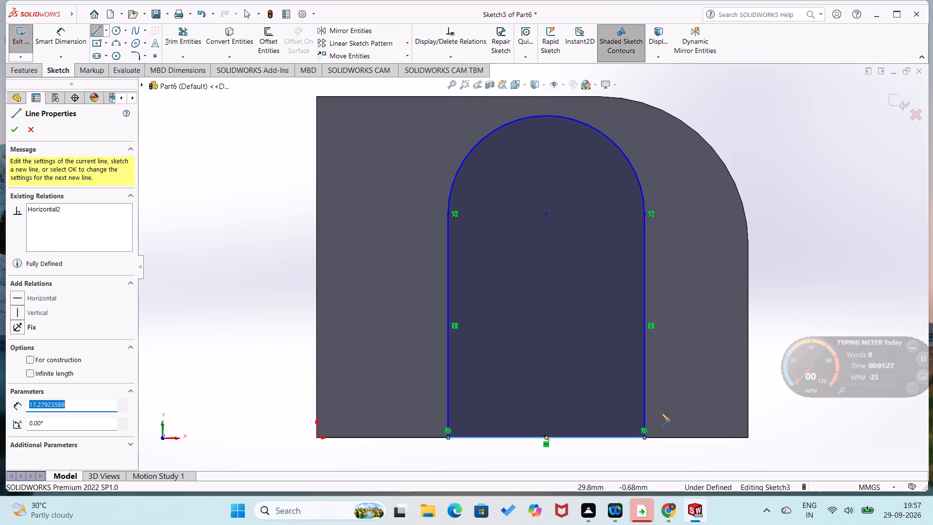
right_drag(661, 413, 686, 326)
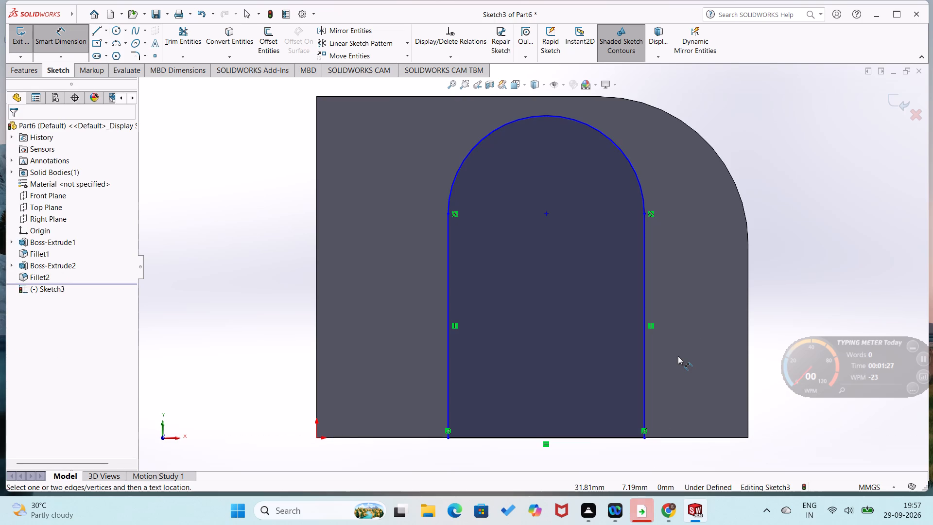
click(644, 437)
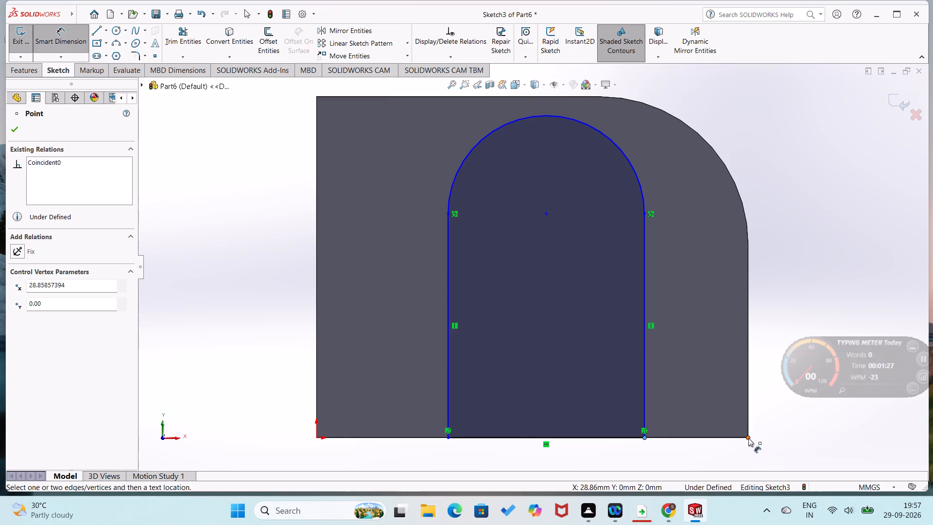
click(748, 437)
click(714, 454)
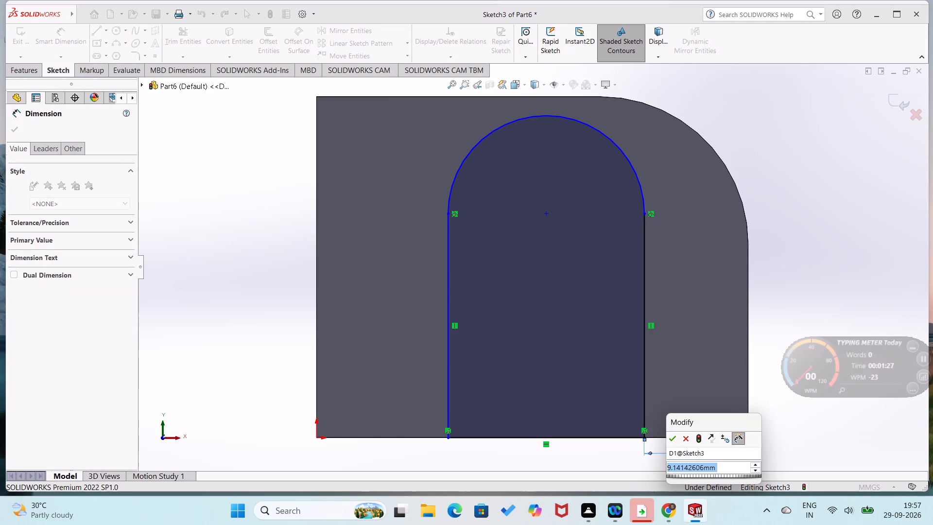
text(13)
key(Return)
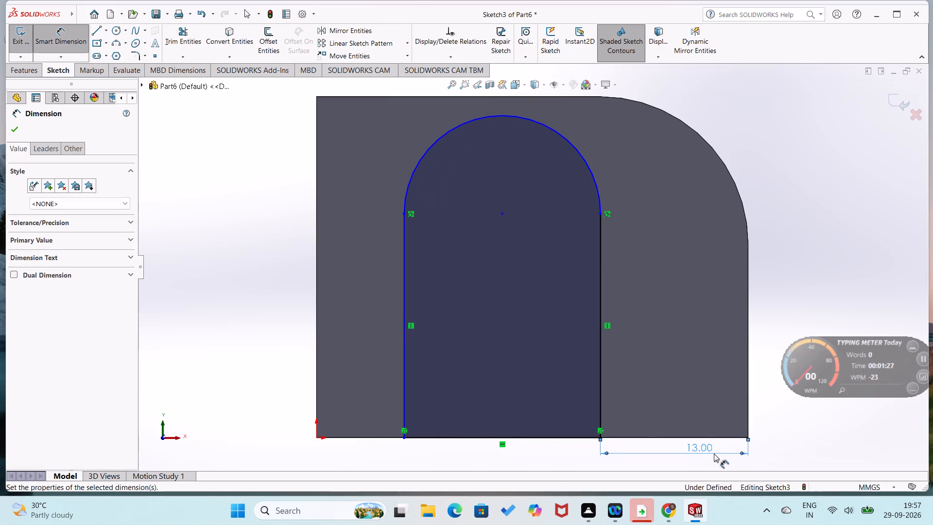
click(315, 437)
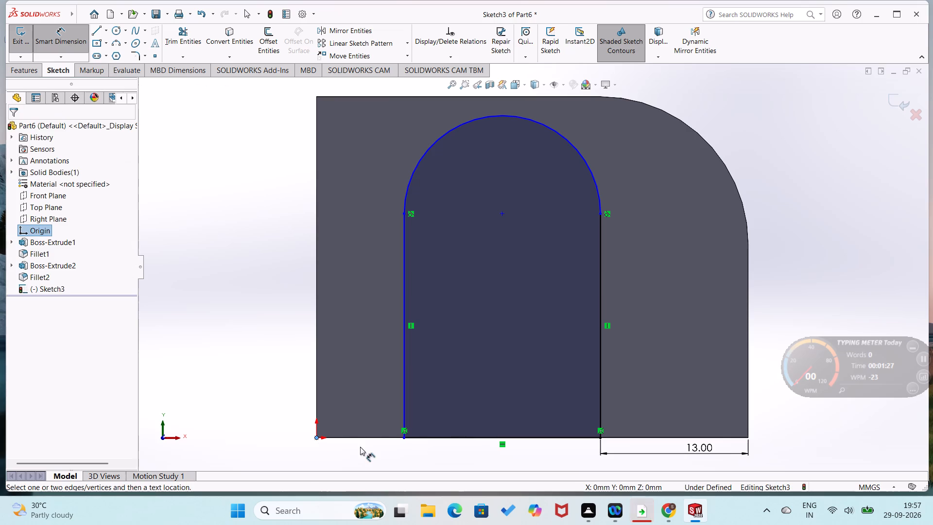
click(404, 440)
click(392, 458)
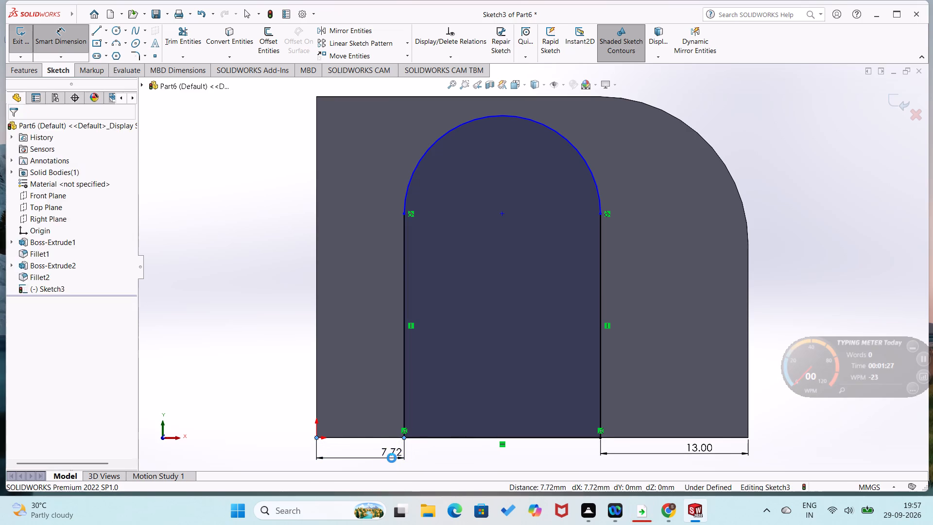
key(8)
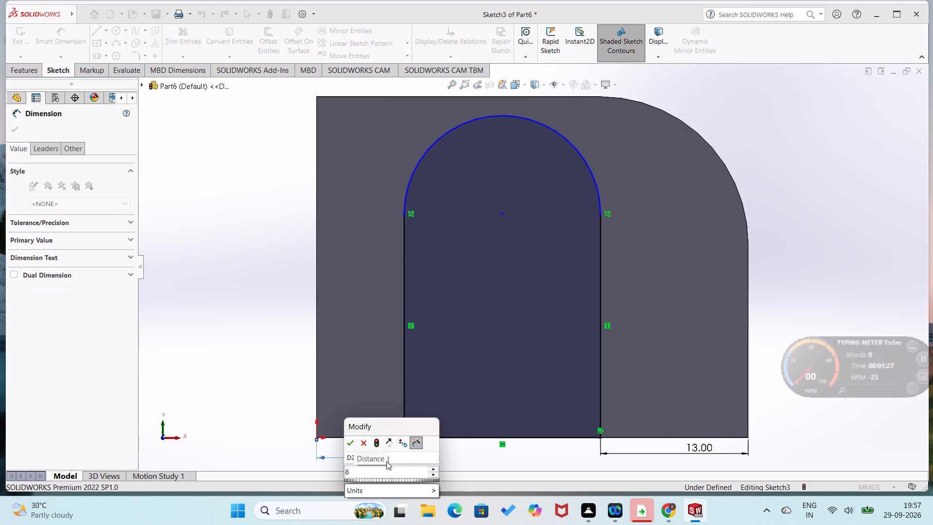
key(BackSpace)
text(13)
key(Return)
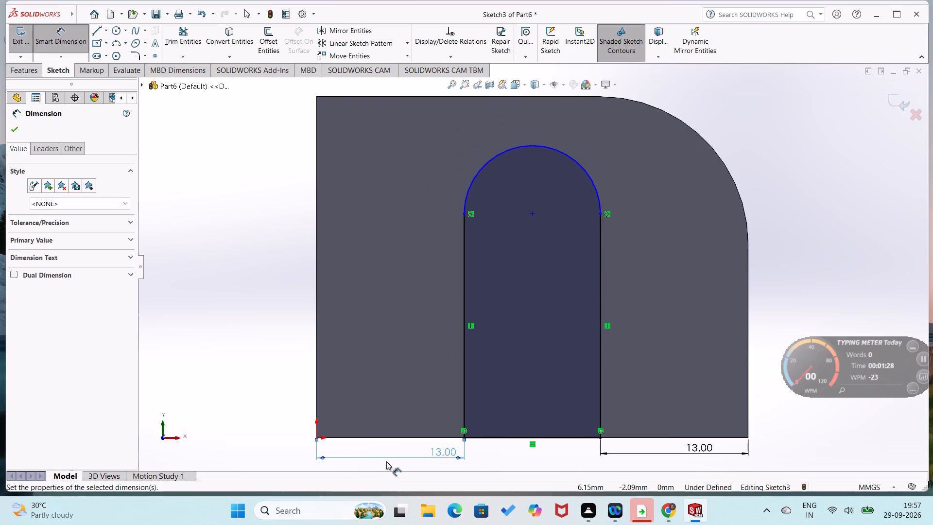
click(277, 333)
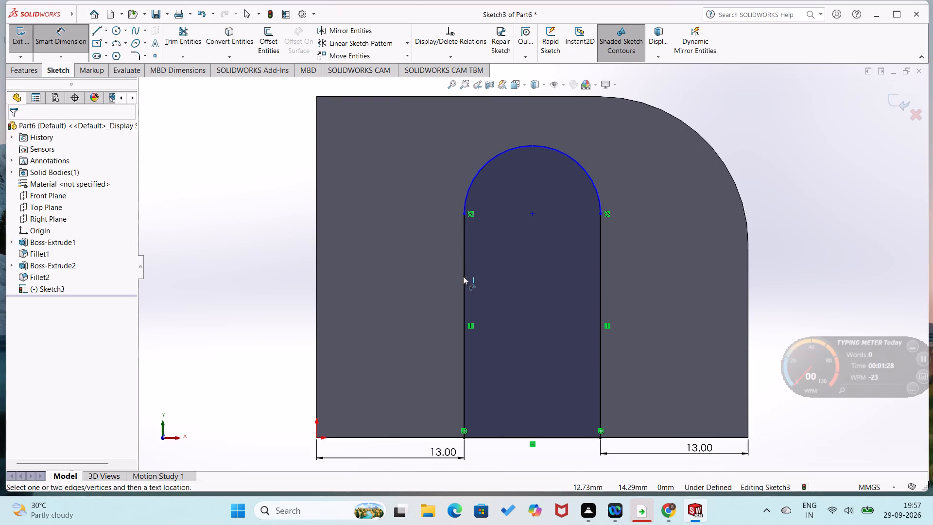
Dimension the outline's straight vertical side, trying 25 mm and 22 mm before settling on 21 mm.
click(465, 278)
click(430, 288)
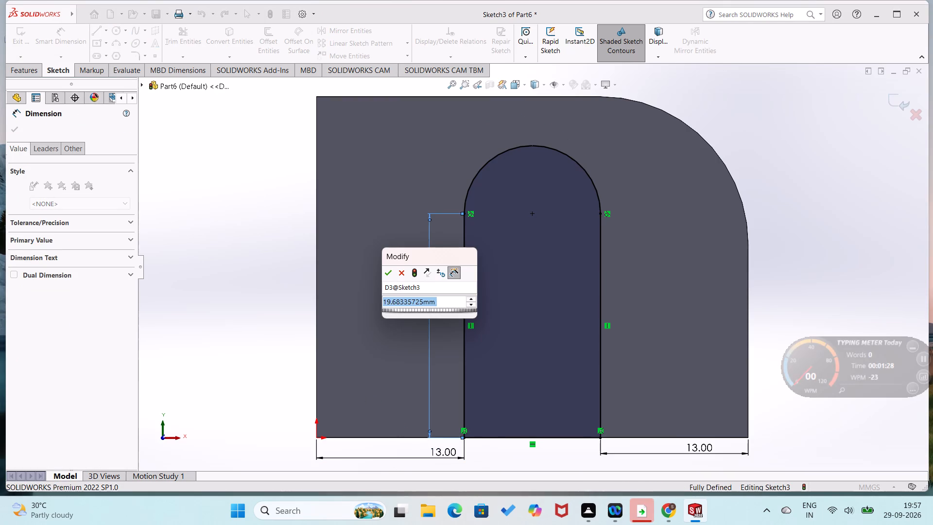
text(25)
key(Return)
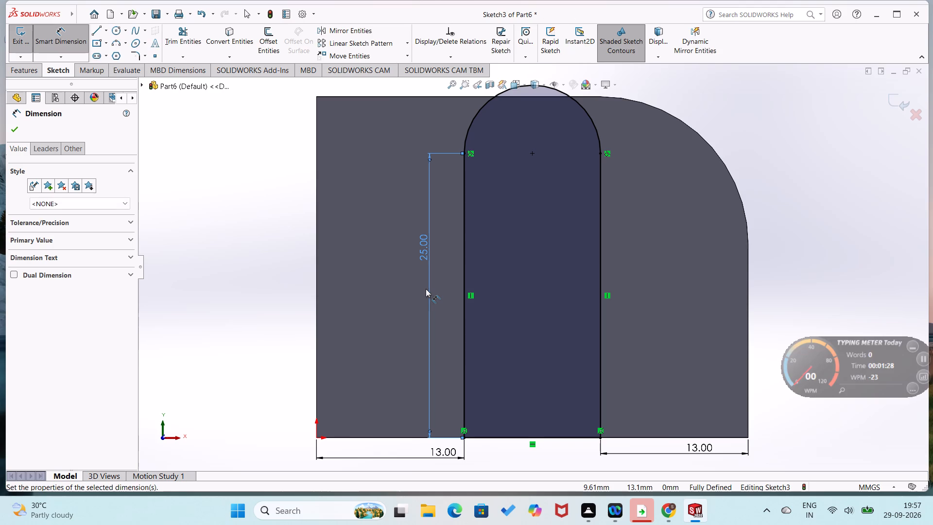
double_click(421, 256)
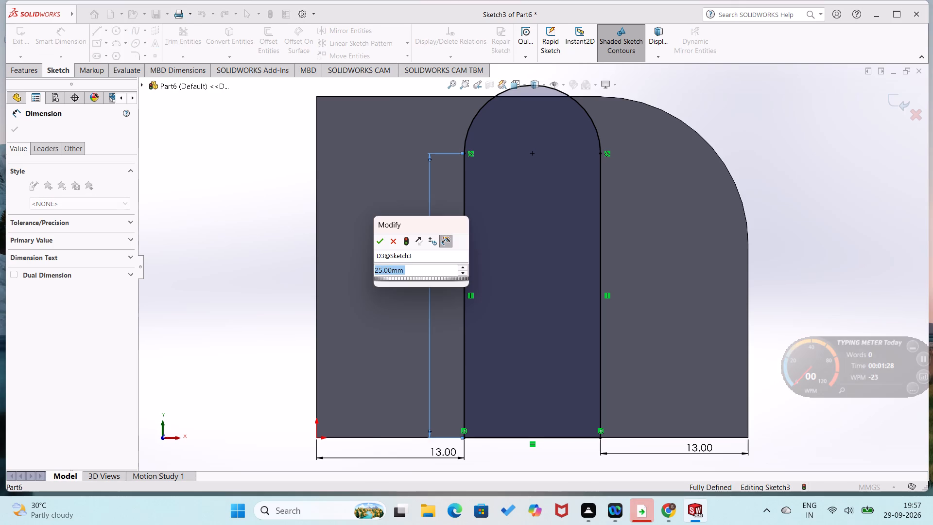
text(22)
key(Return)
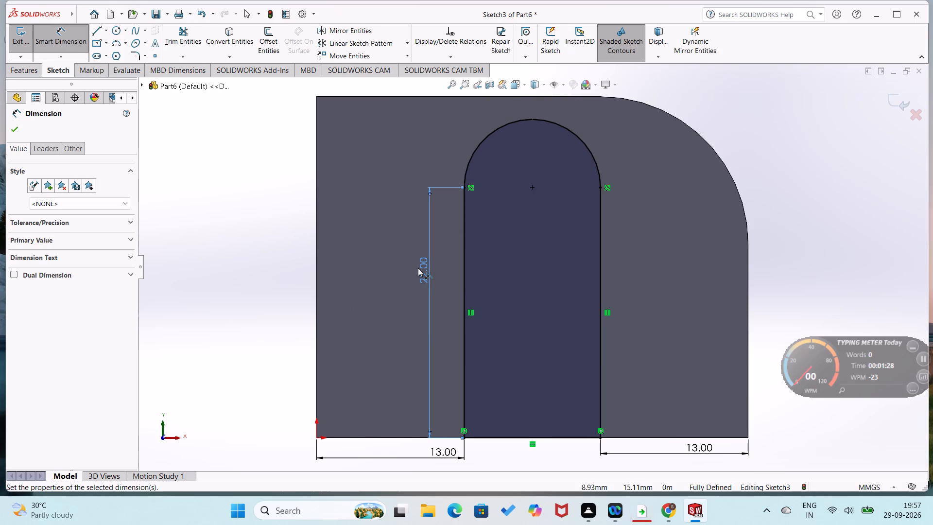
double_click(418, 268)
text(21)
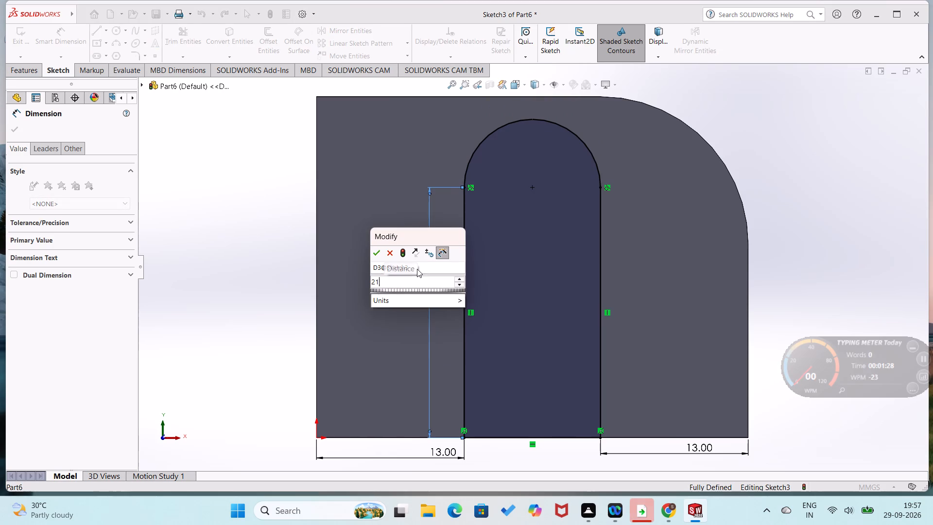
key(Return)
click(279, 249)
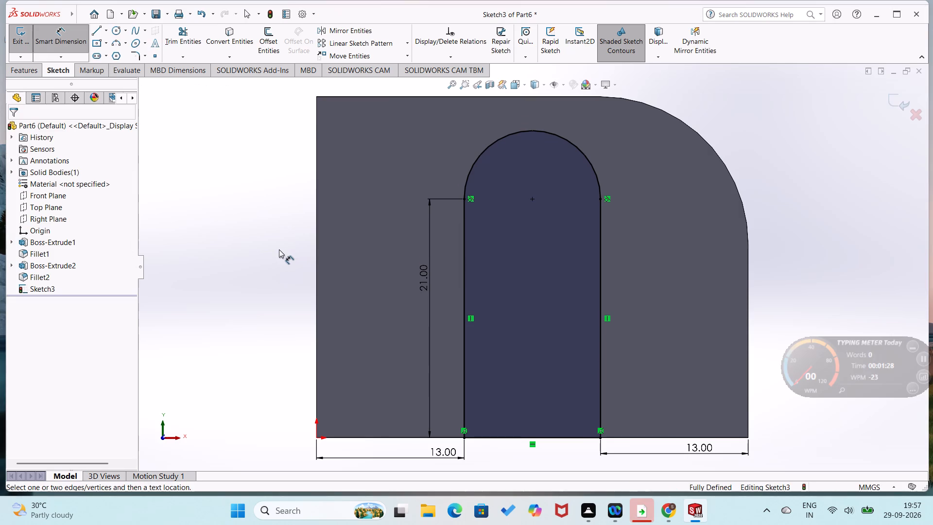
Cut the round-topped outline through the 38 mm plate with a blind Extruded Cut 32 mm deep.
scroll(279, 249, up, 1)
middle_click(279, 249)
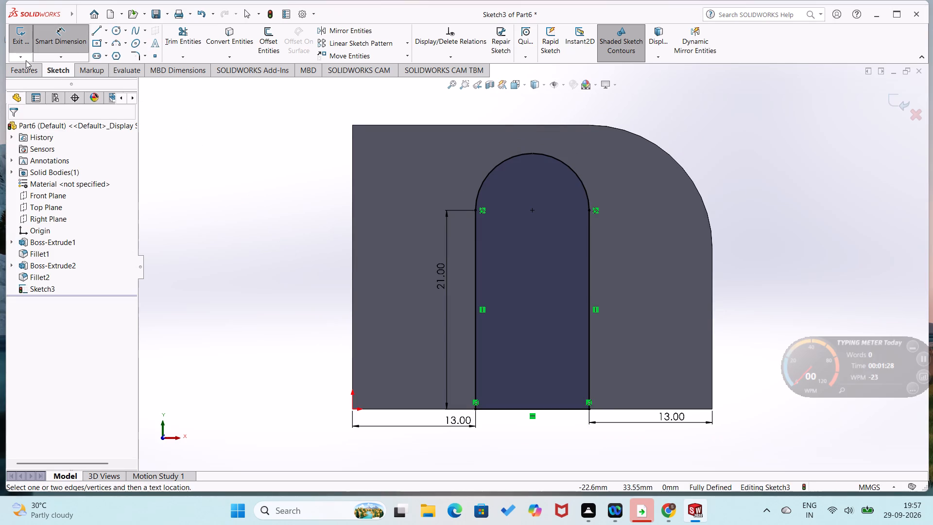
click(26, 73)
click(162, 48)
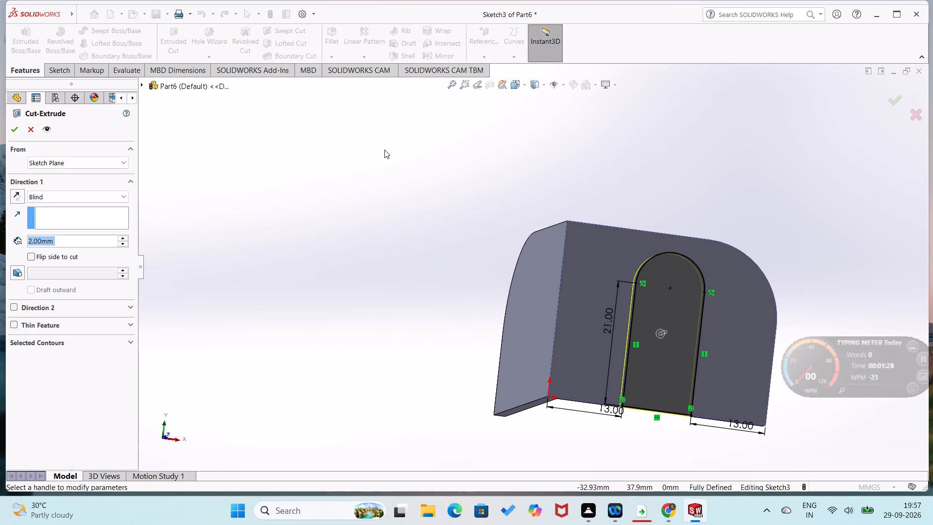
middle_drag(386, 154, 253, 162)
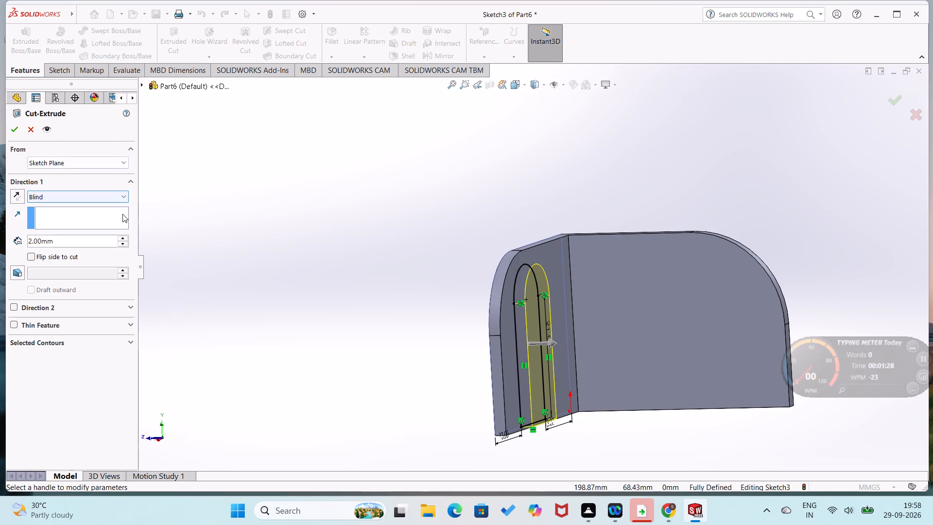
triple_click(122, 238)
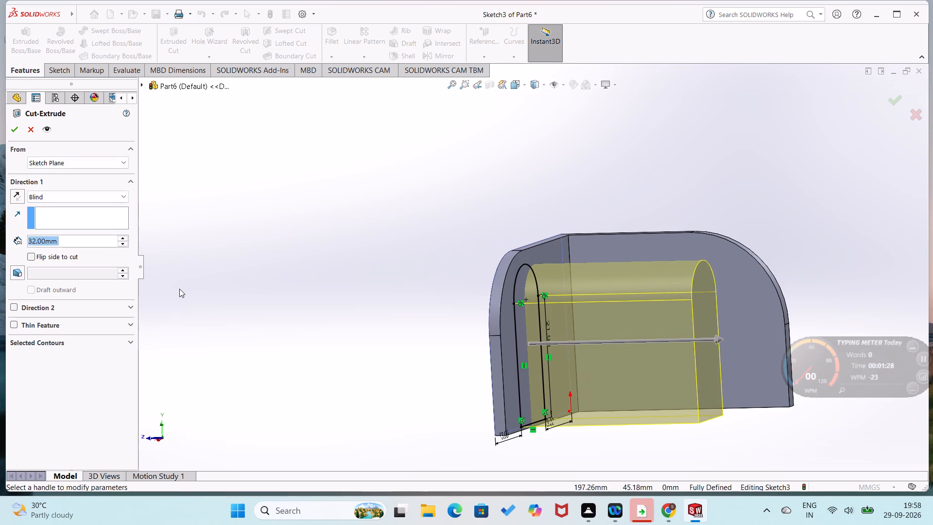
click(15, 131)
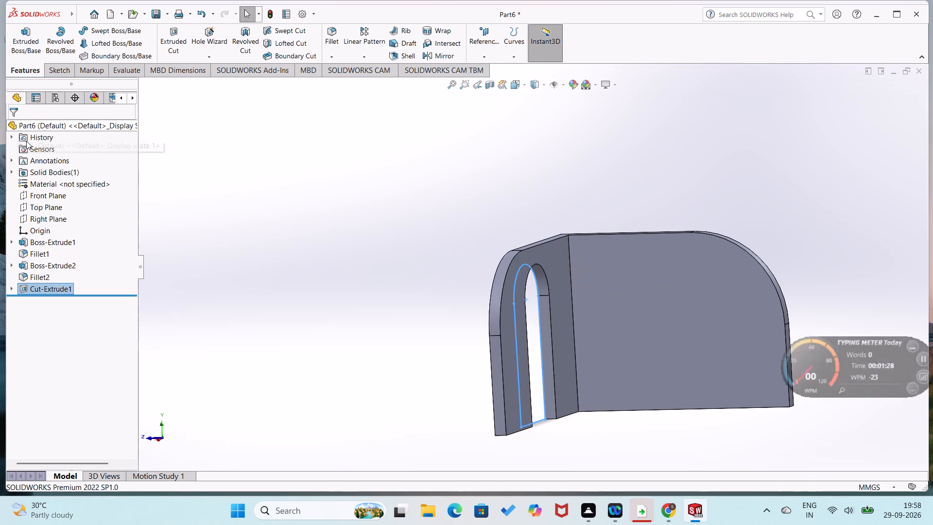
click(210, 244)
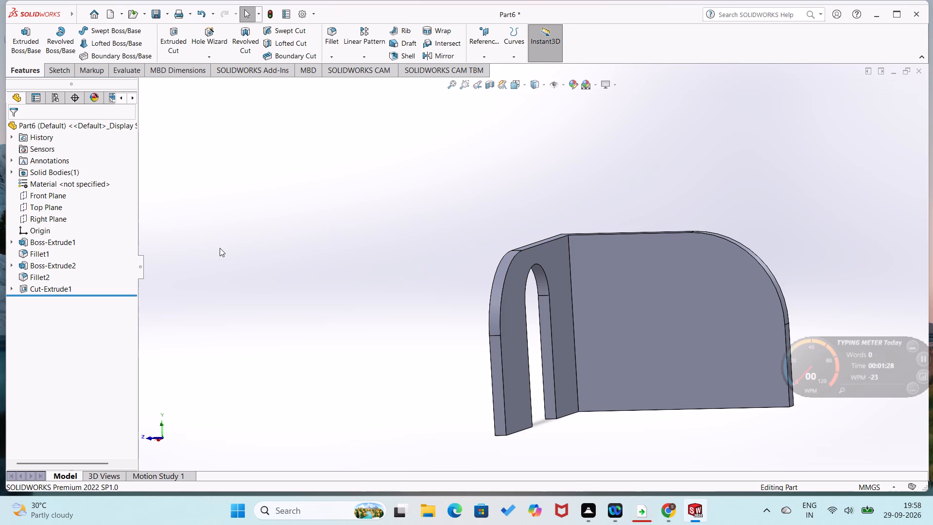
Sketch a vertical construction line on the unslotted plate's inner face, from its bottom edge's midpoint up to the upper edge.
right_click(675, 323)
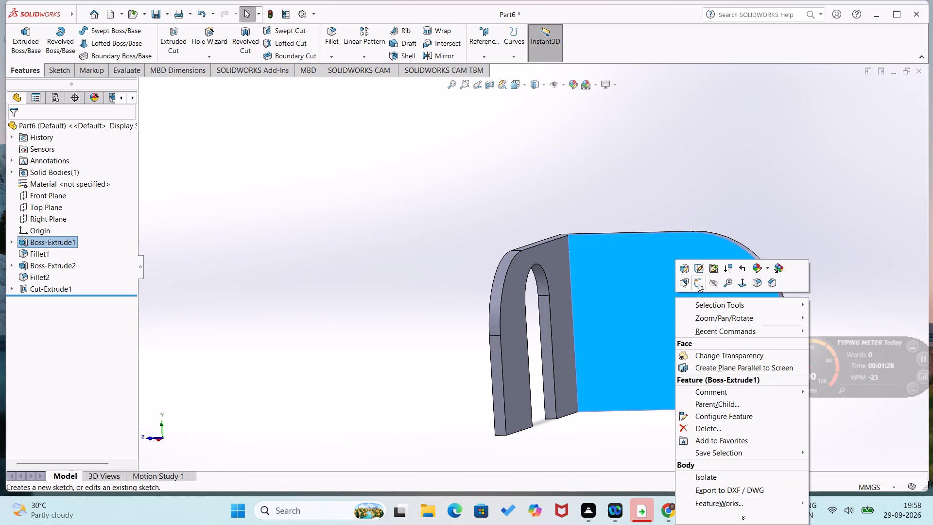
click(696, 285)
right_drag(536, 449, 614, 437)
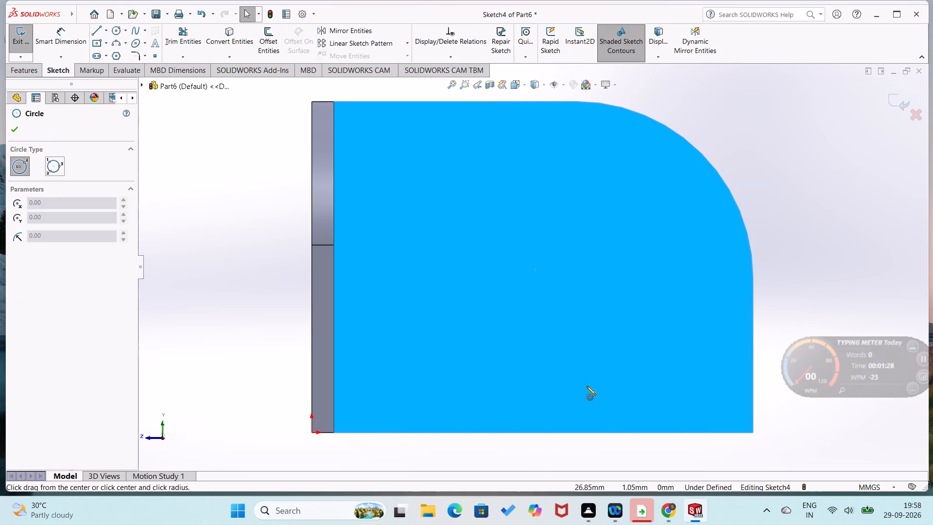
right_drag(814, 229, 704, 262)
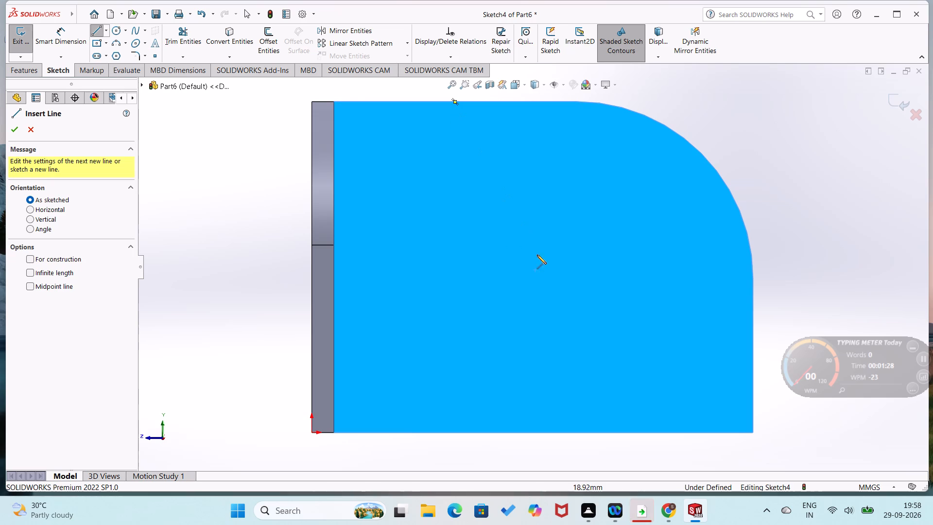
click(544, 431)
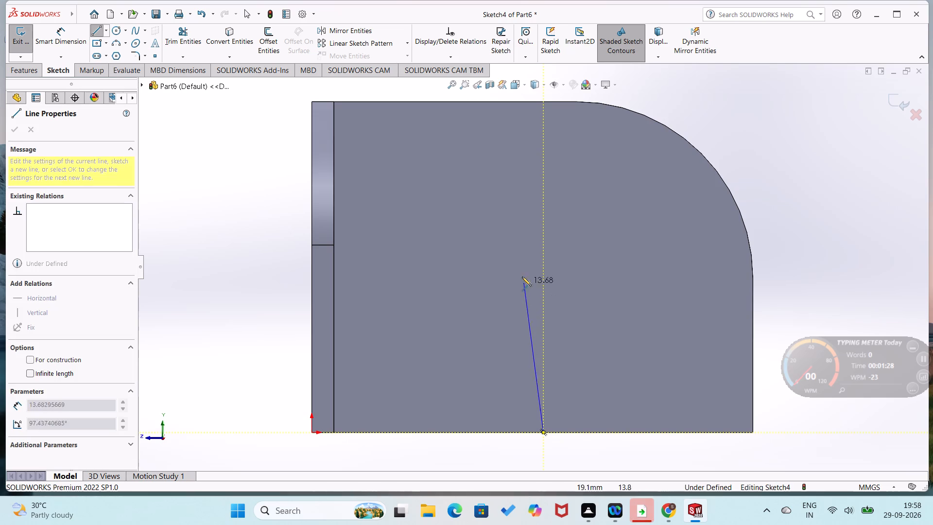
click(542, 103)
right_drag(723, 126, 749, 54)
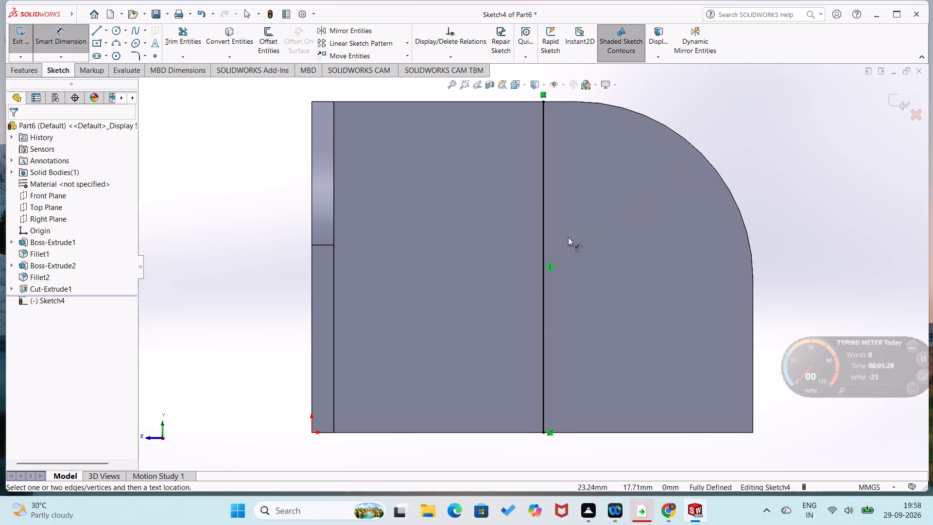
right_click(544, 237)
click(568, 225)
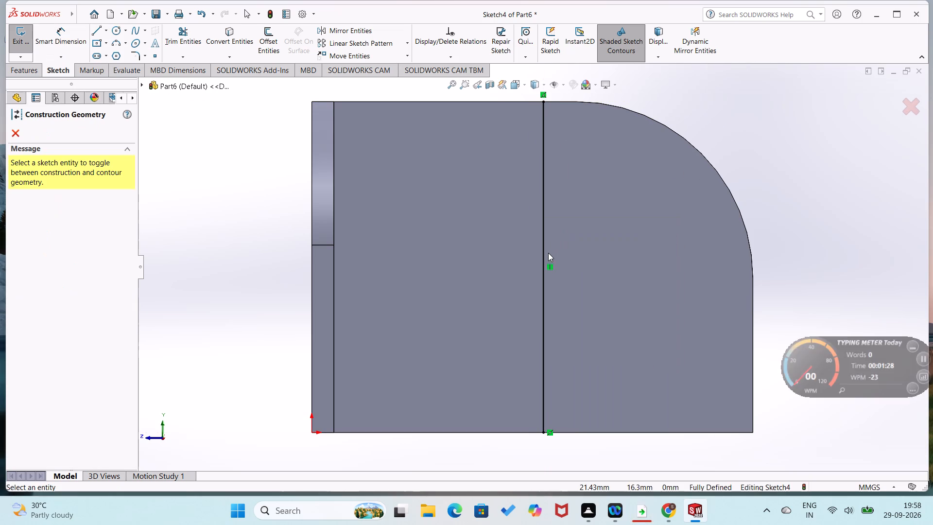
click(544, 256)
Draw a circle centred on the construction line's midpoint and dimension its diameter to 15 mm.
right_drag(551, 265, 598, 245)
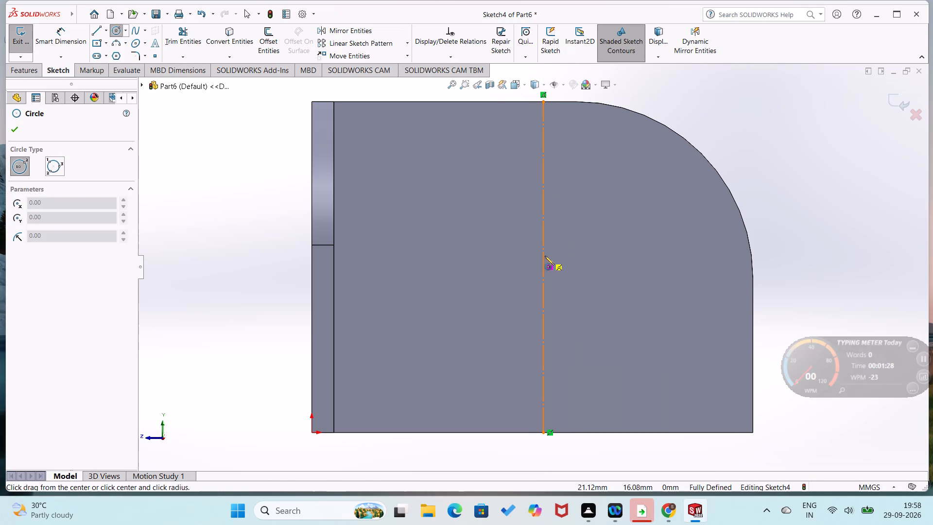
click(544, 267)
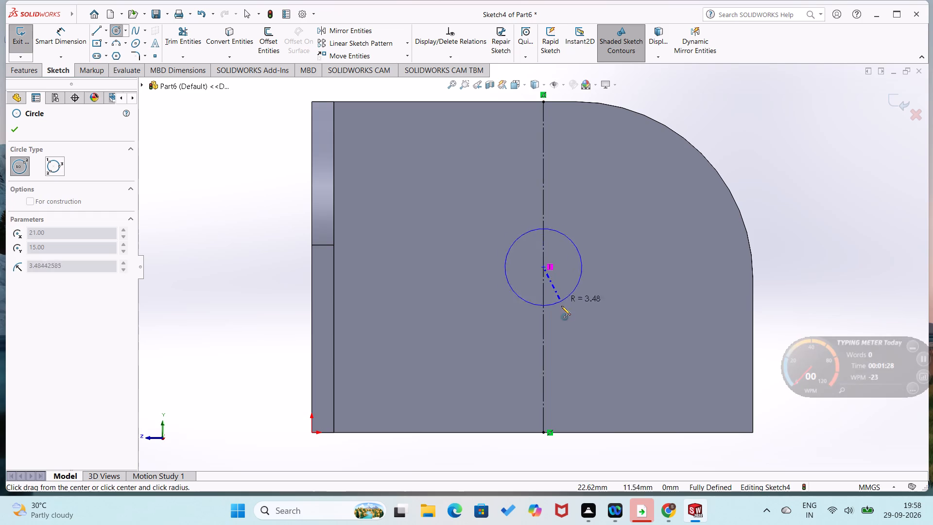
click(564, 332)
right_drag(622, 342, 643, 226)
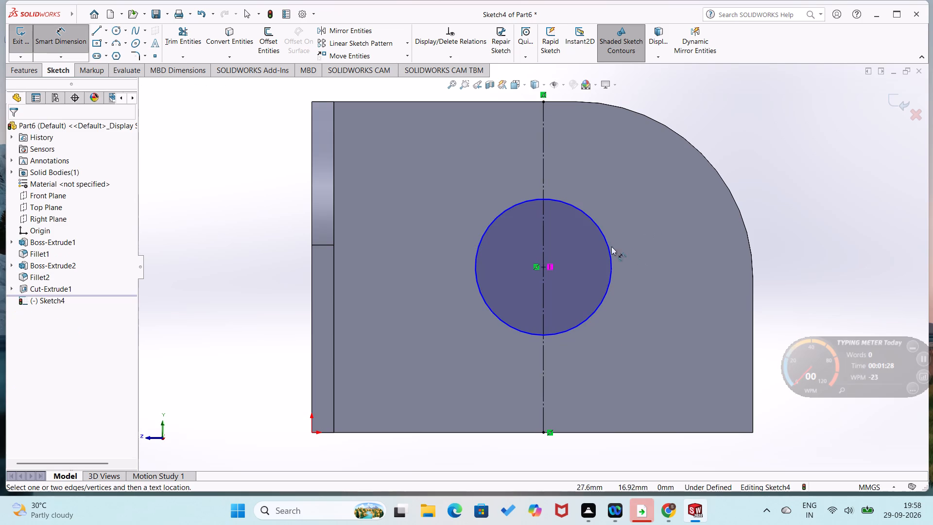
click(604, 296)
click(634, 316)
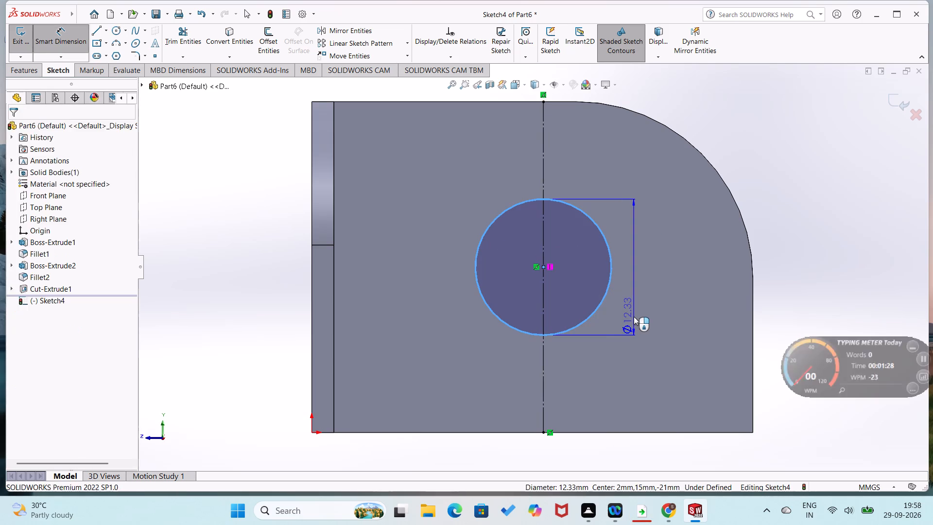
text(15)
key(Return)
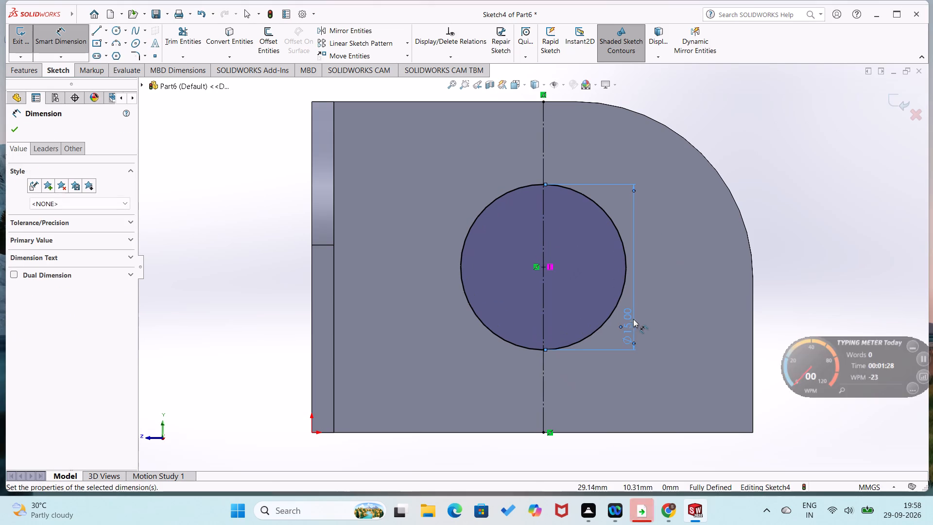
Cut the circle through the unslotted plate with a blind Extruded Cut 32 mm deep.
click(16, 73)
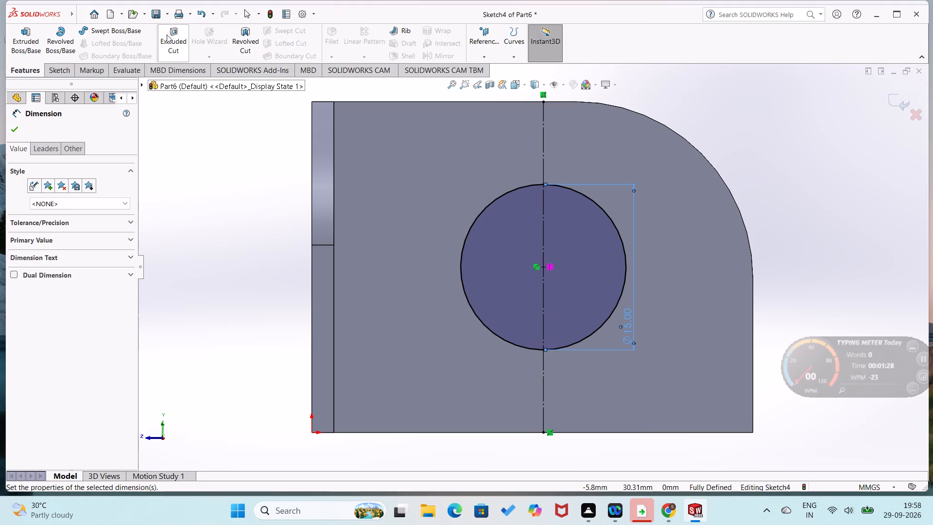
click(169, 38)
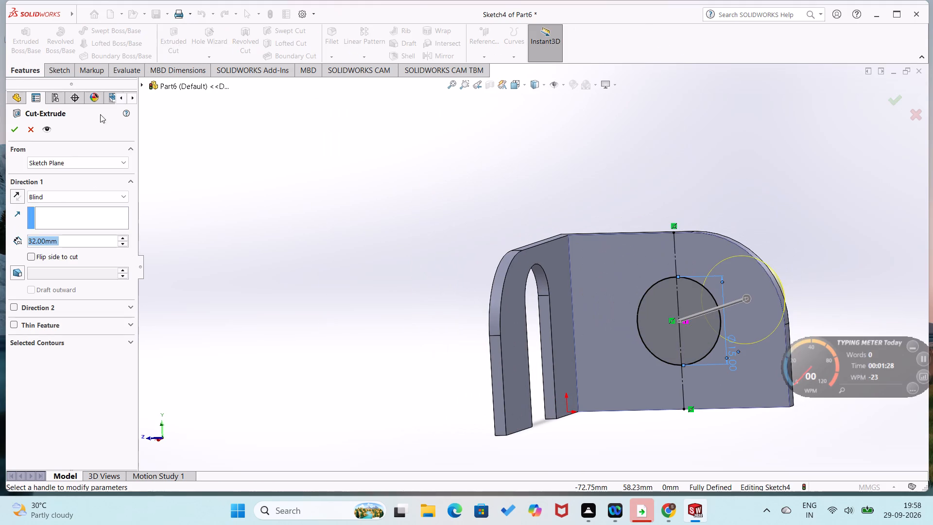
click(16, 129)
click(241, 202)
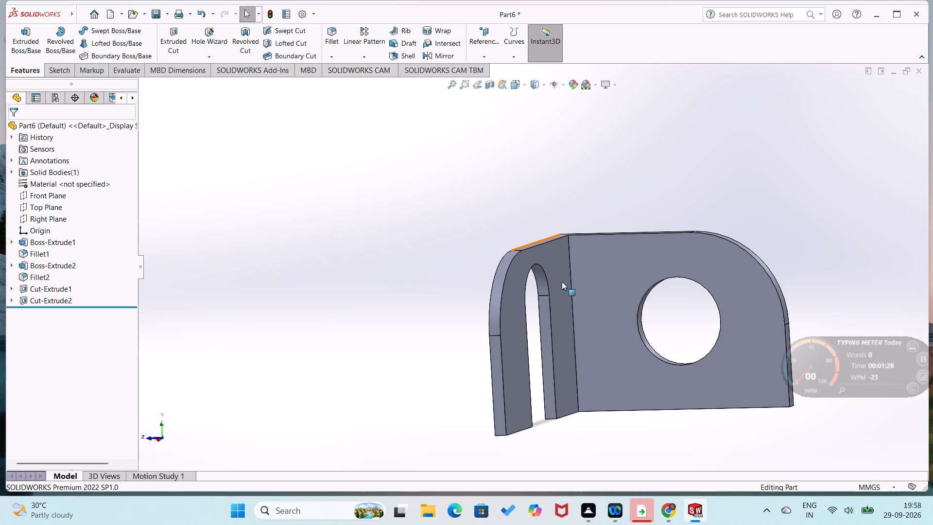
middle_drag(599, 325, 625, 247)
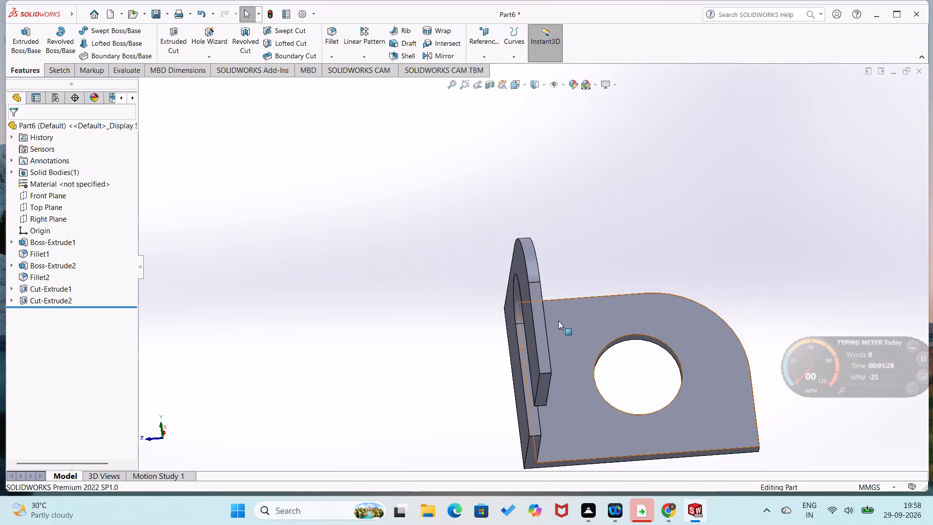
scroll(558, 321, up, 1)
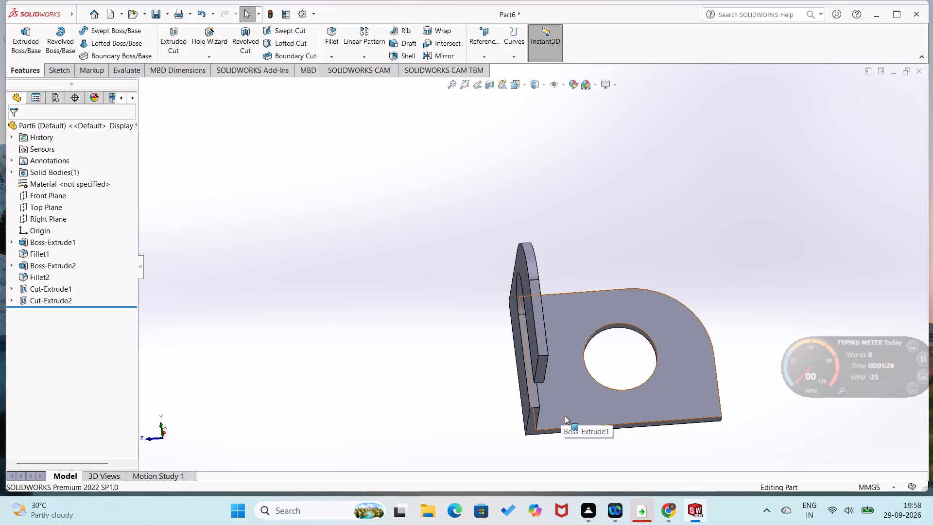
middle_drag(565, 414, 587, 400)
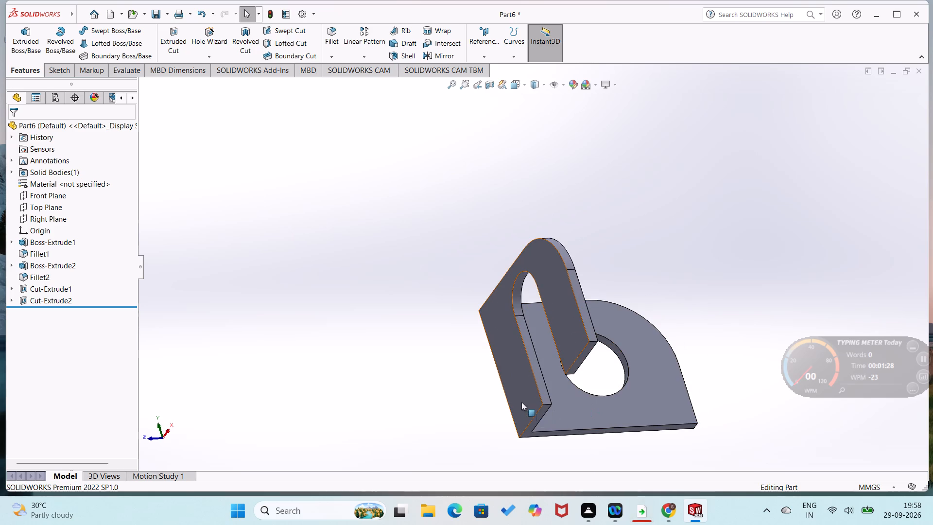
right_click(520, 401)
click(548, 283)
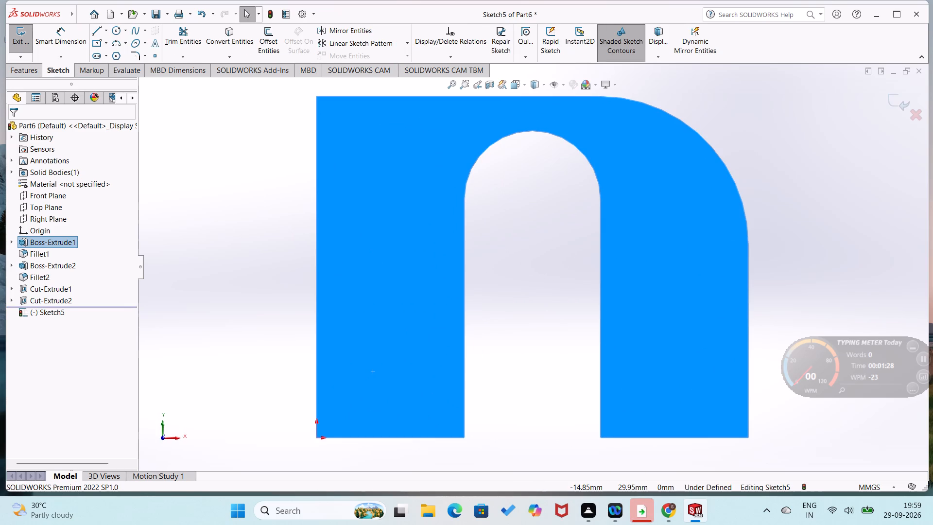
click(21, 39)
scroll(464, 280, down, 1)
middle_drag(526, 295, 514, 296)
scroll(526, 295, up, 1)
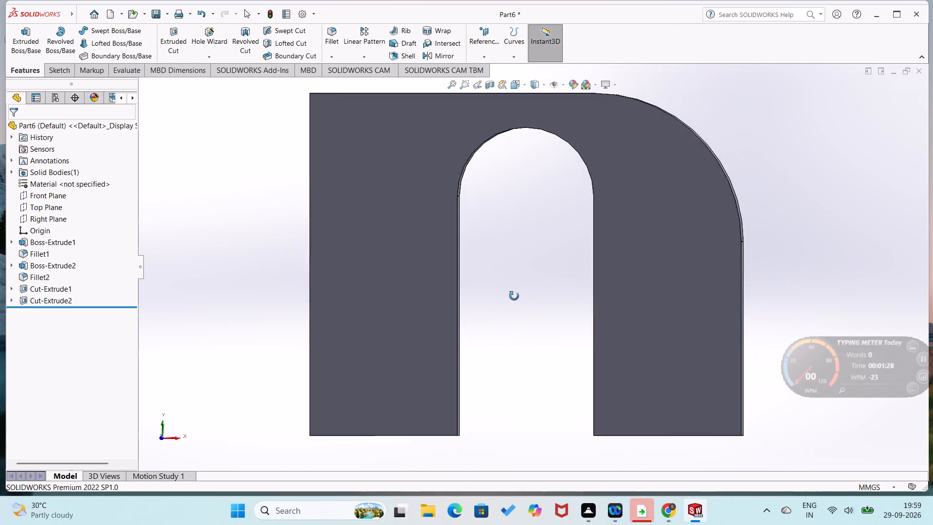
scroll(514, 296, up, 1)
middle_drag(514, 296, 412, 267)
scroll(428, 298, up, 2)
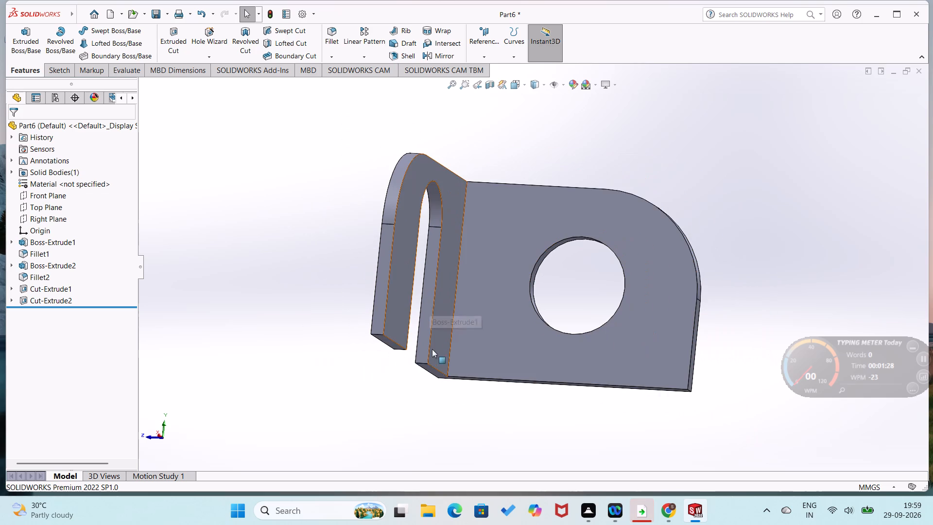
Start a sketch on the bracket's L-shaped bottom face.
middle_drag(432, 373, 454, 363)
scroll(456, 366, up, 1)
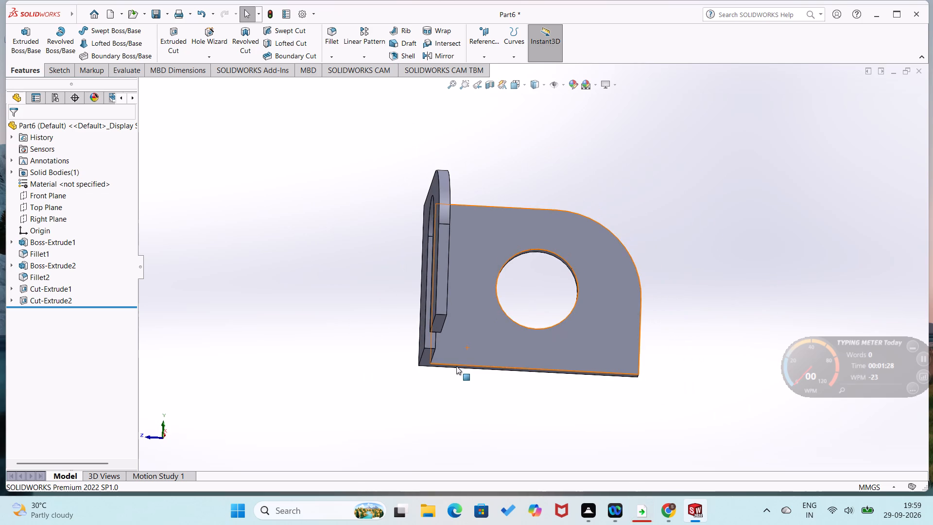
right_click(427, 358)
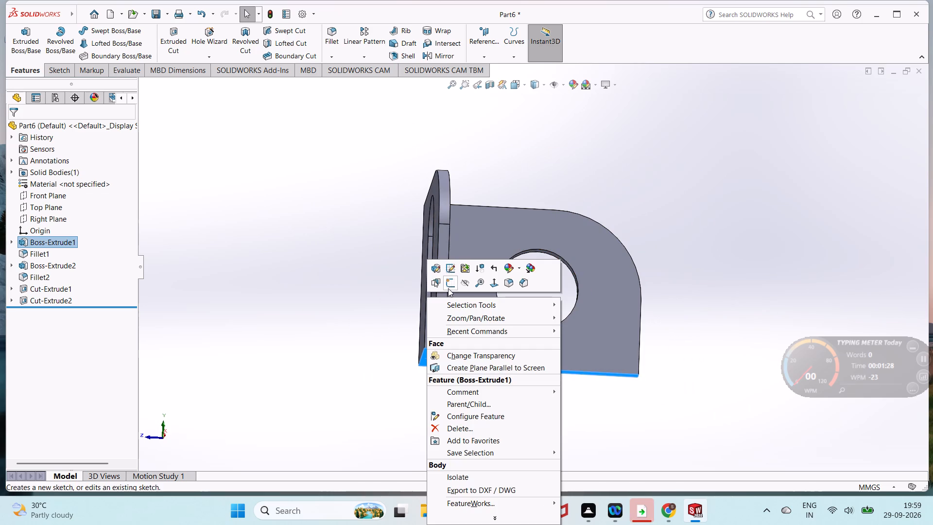
click(448, 288)
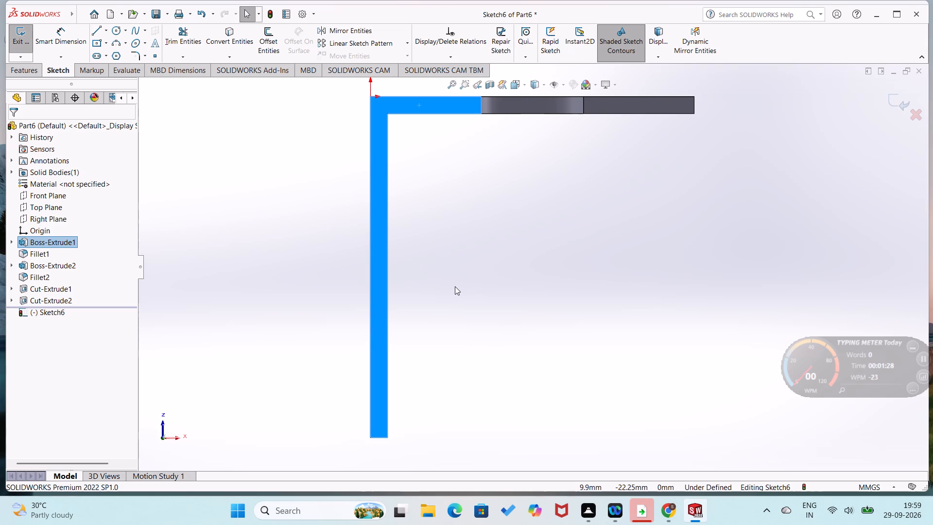
middle_drag(469, 275, 469, 274)
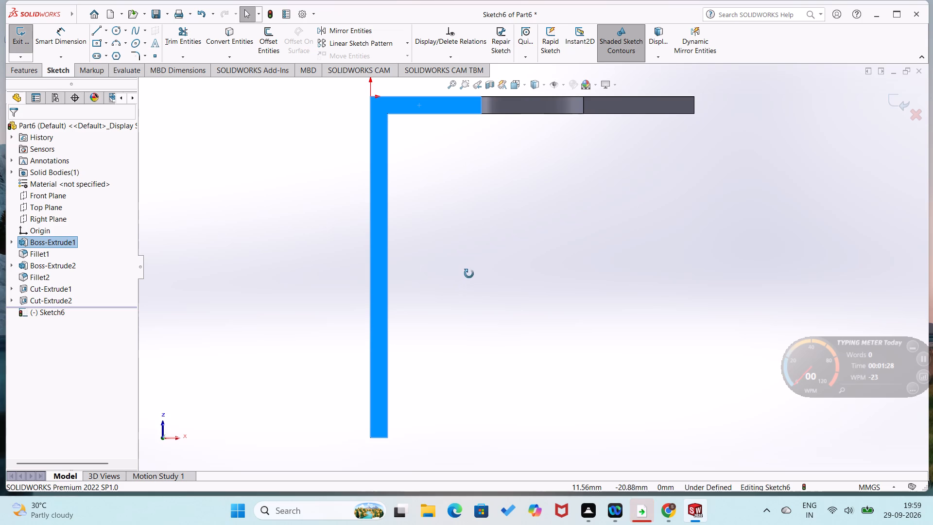
middle_drag(469, 274, 455, 253)
scroll(432, 237, up, 1)
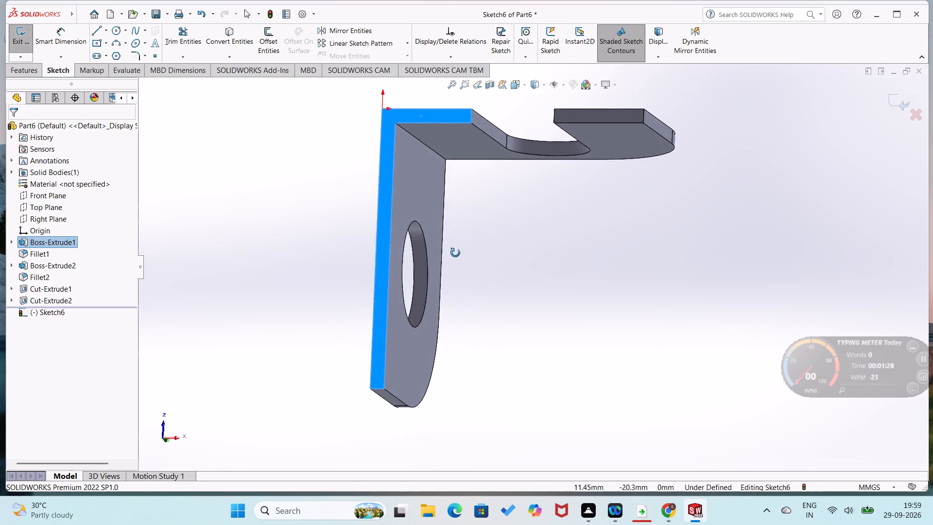
middle_drag(455, 253, 458, 283)
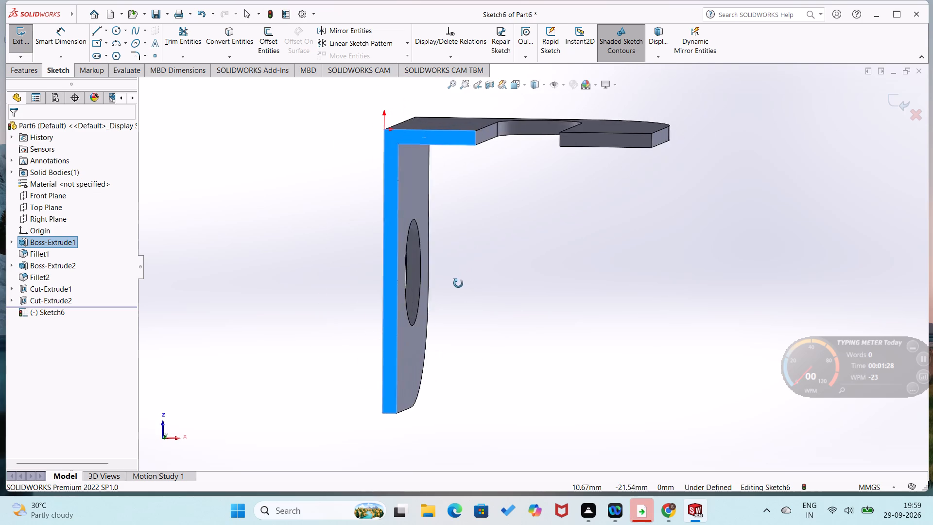
middle_drag(458, 283, 476, 267)
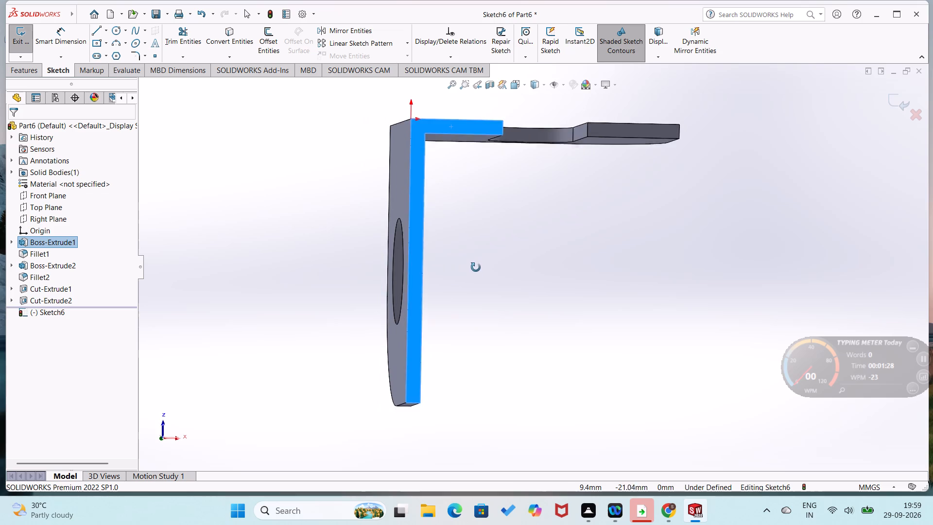
middle_drag(476, 267, 475, 260)
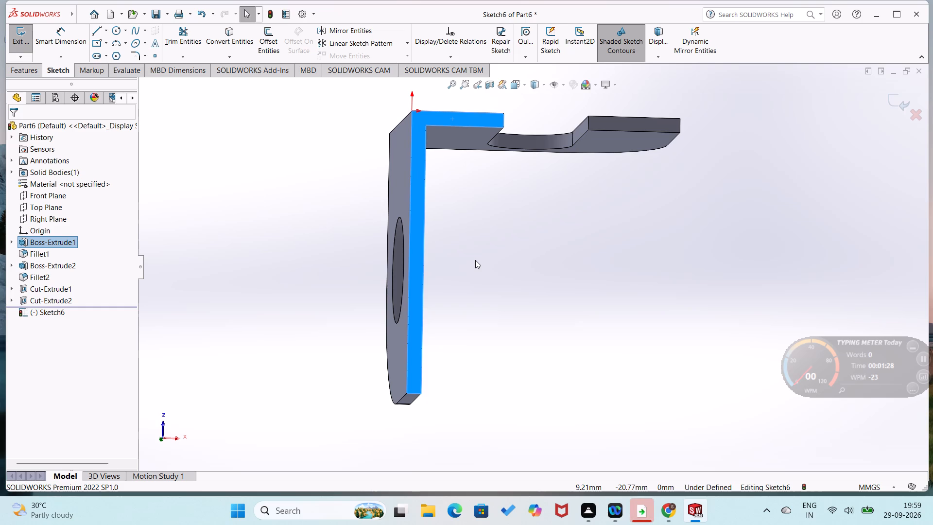
middle_drag(474, 257, 464, 268)
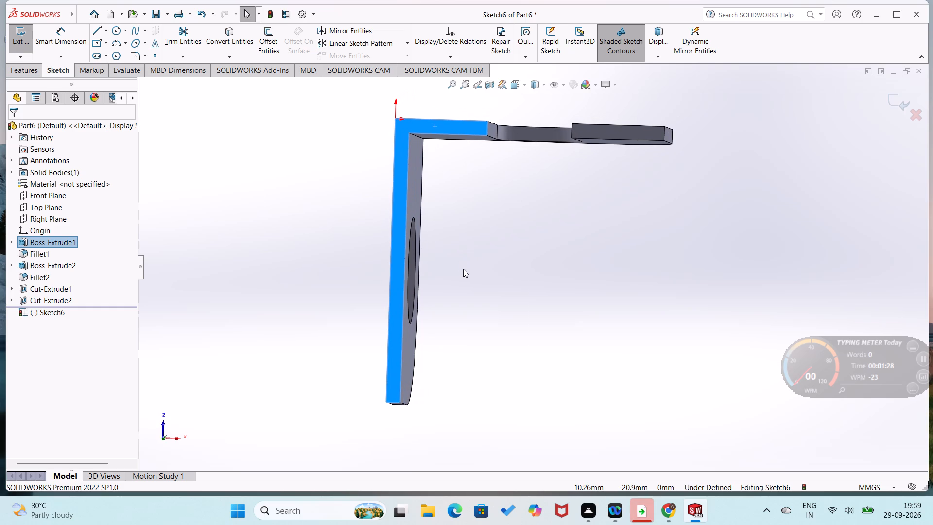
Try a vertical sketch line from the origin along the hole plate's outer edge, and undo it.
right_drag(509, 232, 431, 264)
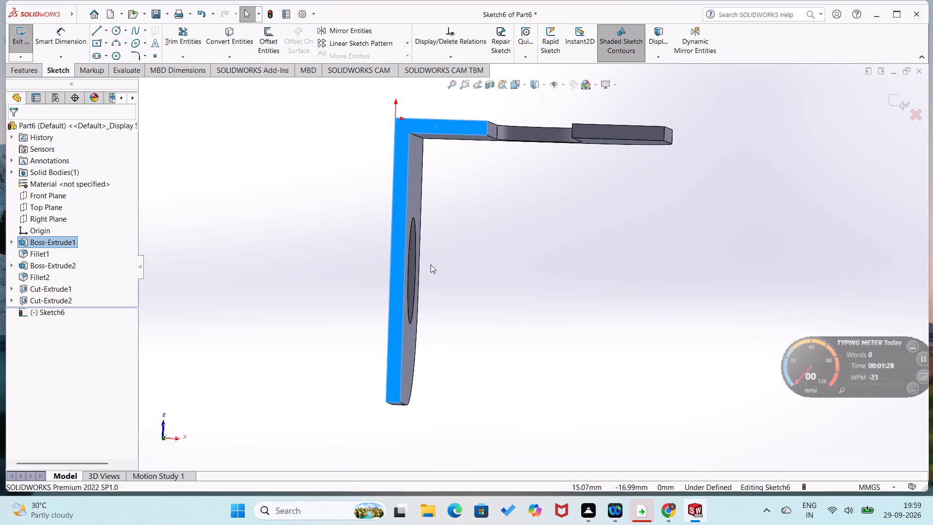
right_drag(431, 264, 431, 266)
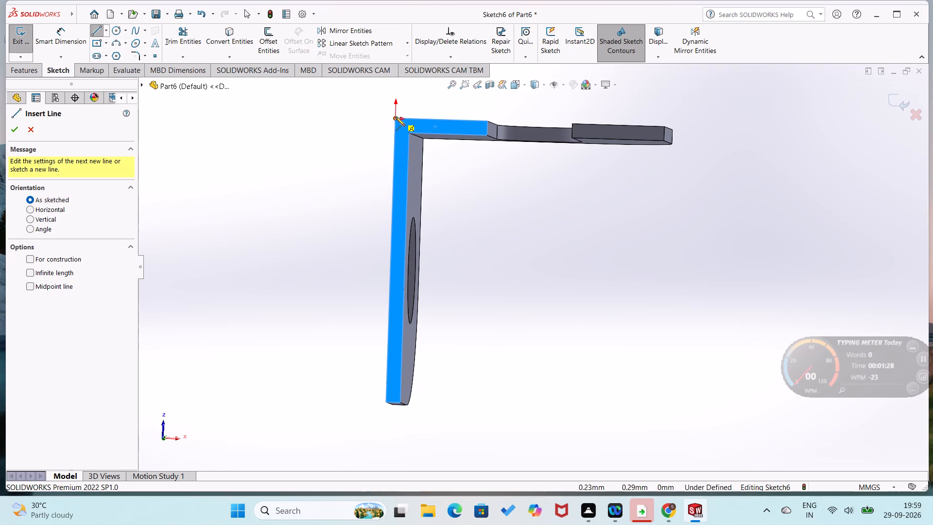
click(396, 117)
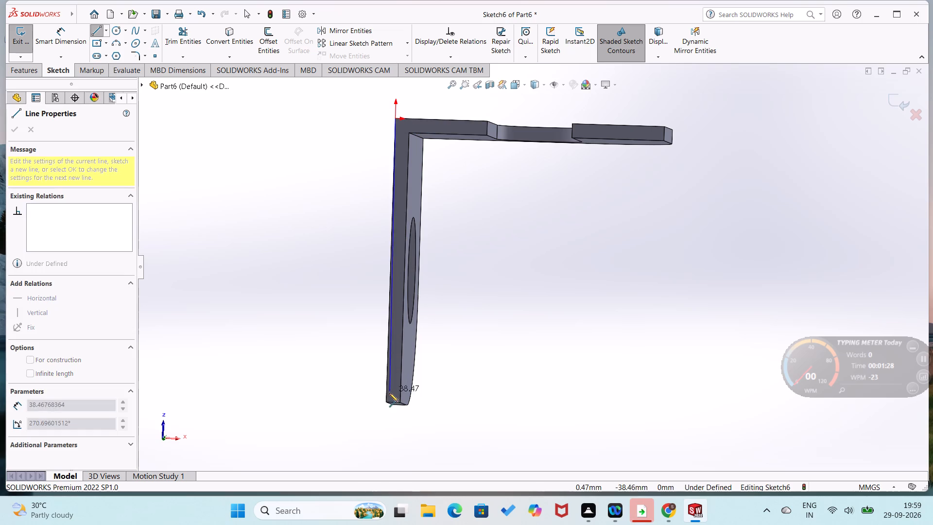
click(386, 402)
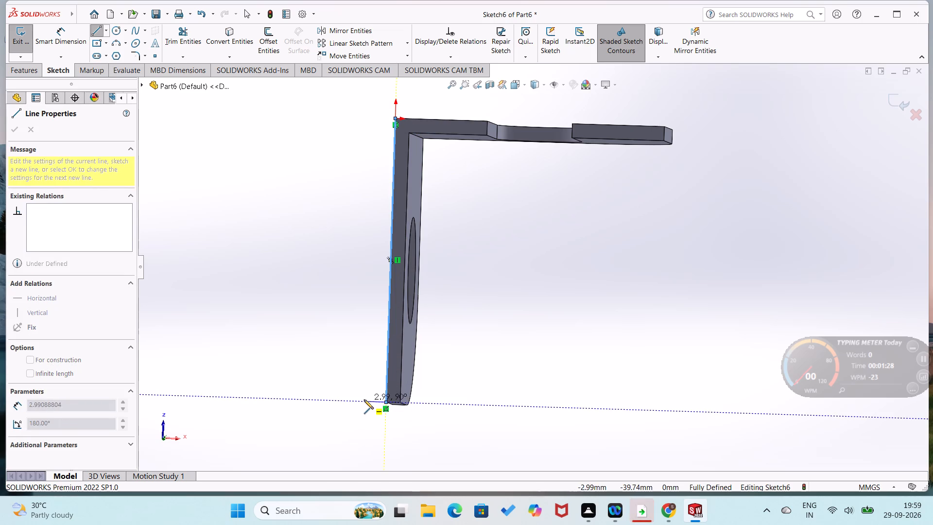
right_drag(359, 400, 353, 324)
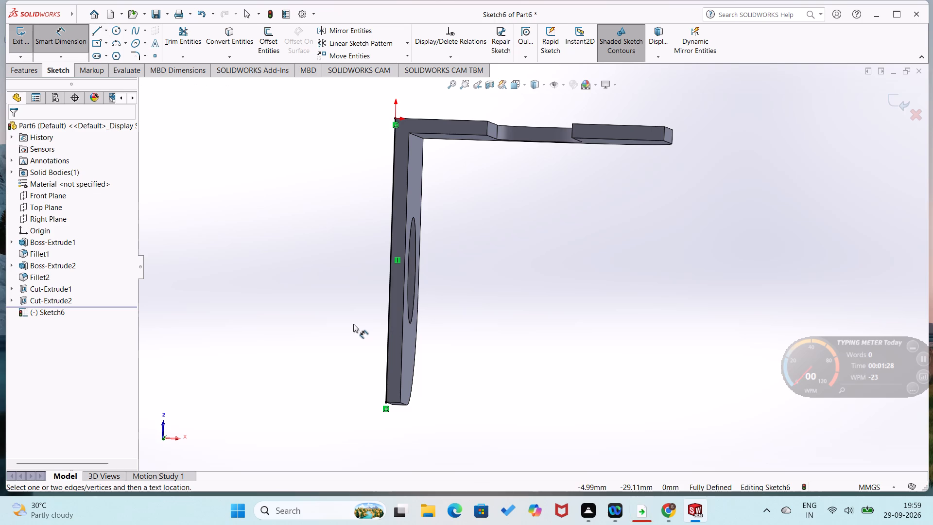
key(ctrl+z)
Sketch a closed four-sided profile outside the hole plate: about 50 mm sloping line from the origin, near-vertical side, about 46 mm return and 40 mm plate edge.
right_drag(380, 245, 297, 295)
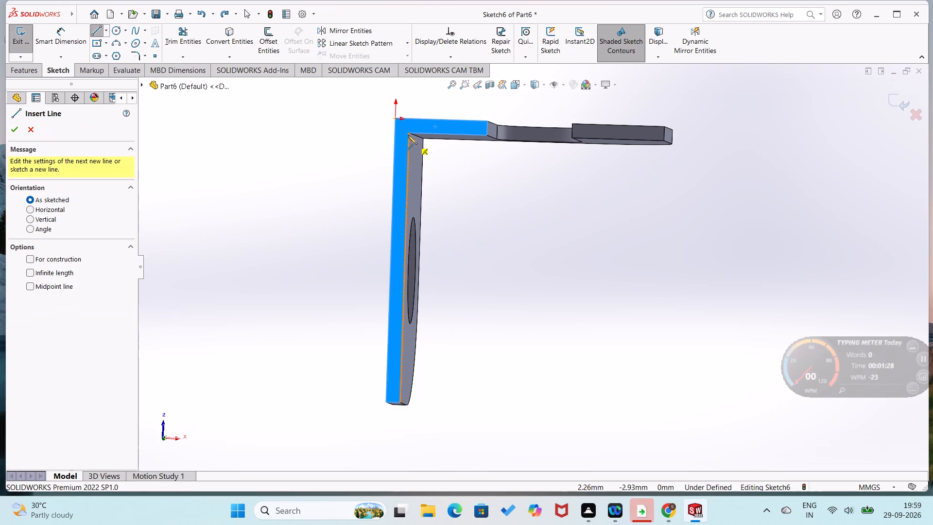
key(ctrl+8)
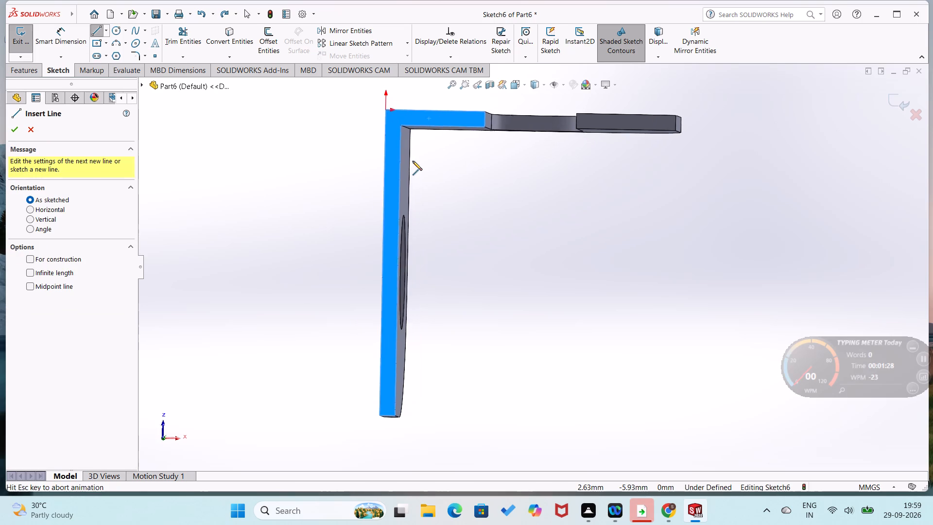
scroll(421, 179, up, 3)
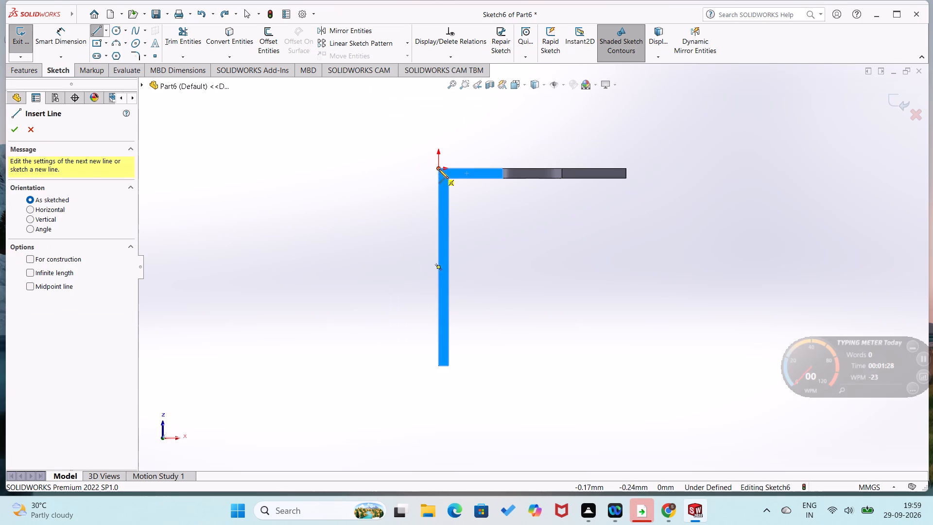
click(439, 169)
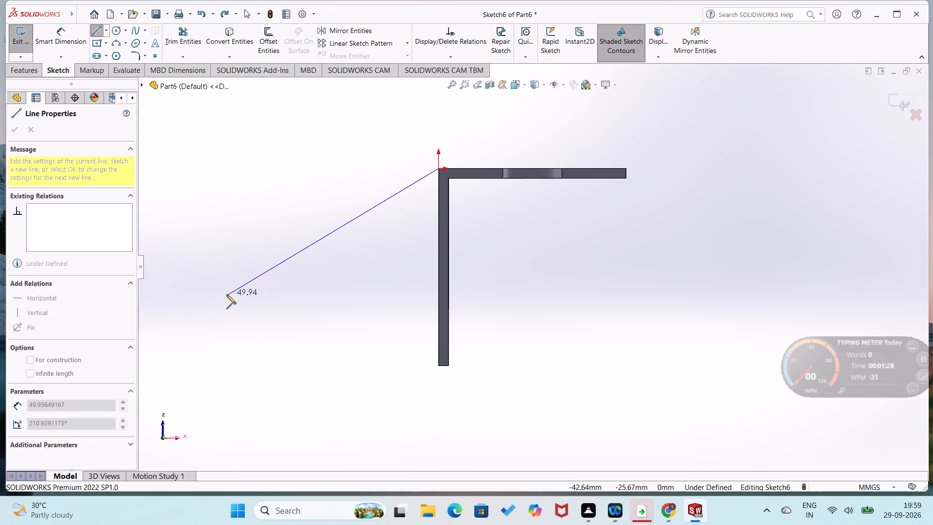
click(225, 293)
click(222, 429)
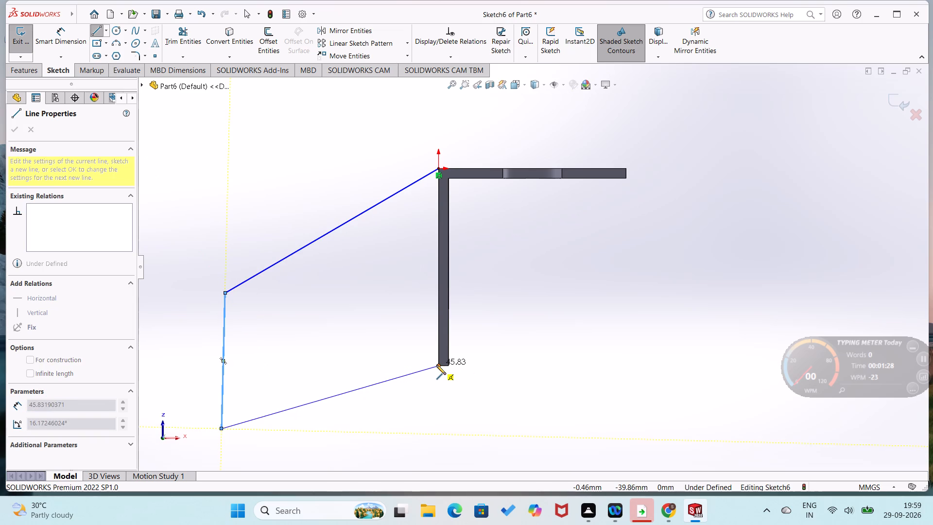
drag(436, 365, 438, 351)
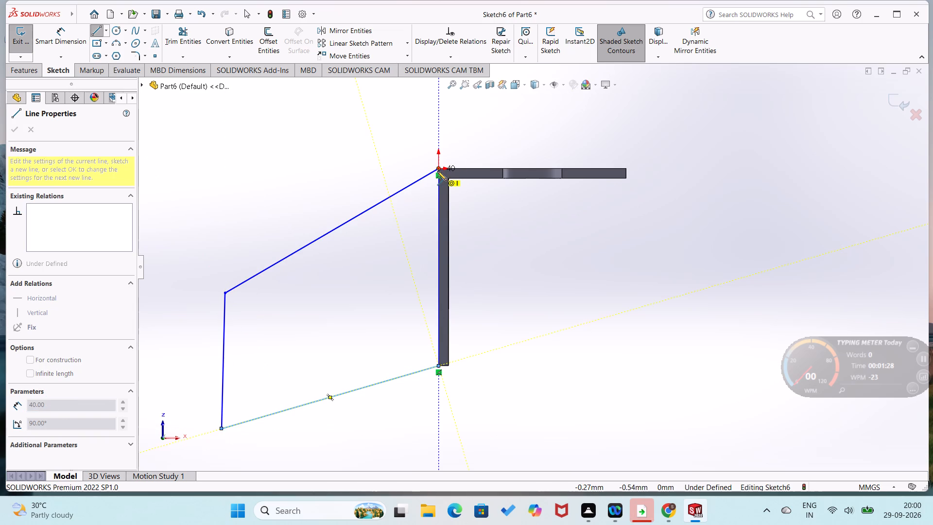
click(437, 170)
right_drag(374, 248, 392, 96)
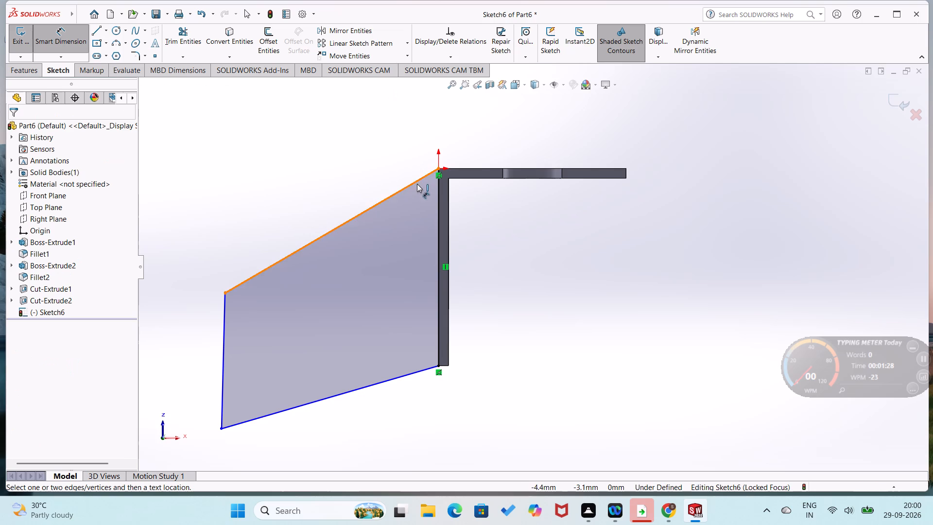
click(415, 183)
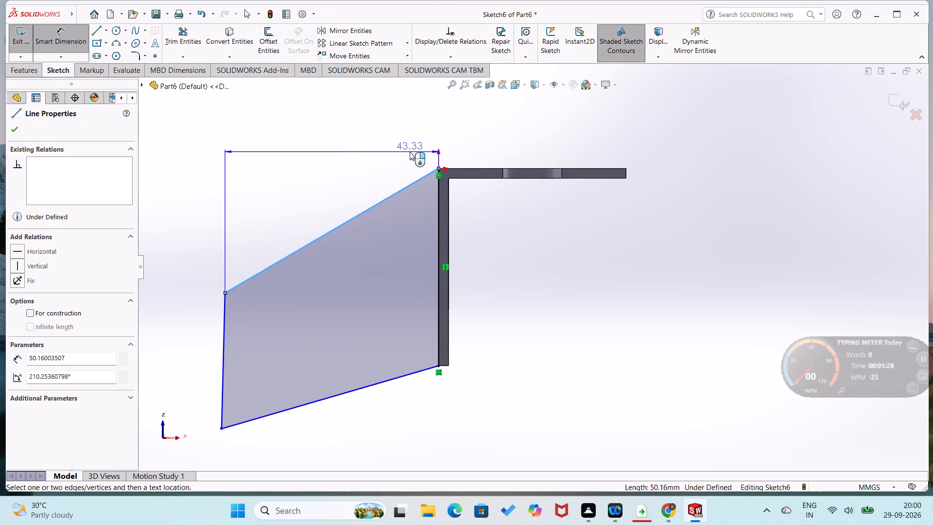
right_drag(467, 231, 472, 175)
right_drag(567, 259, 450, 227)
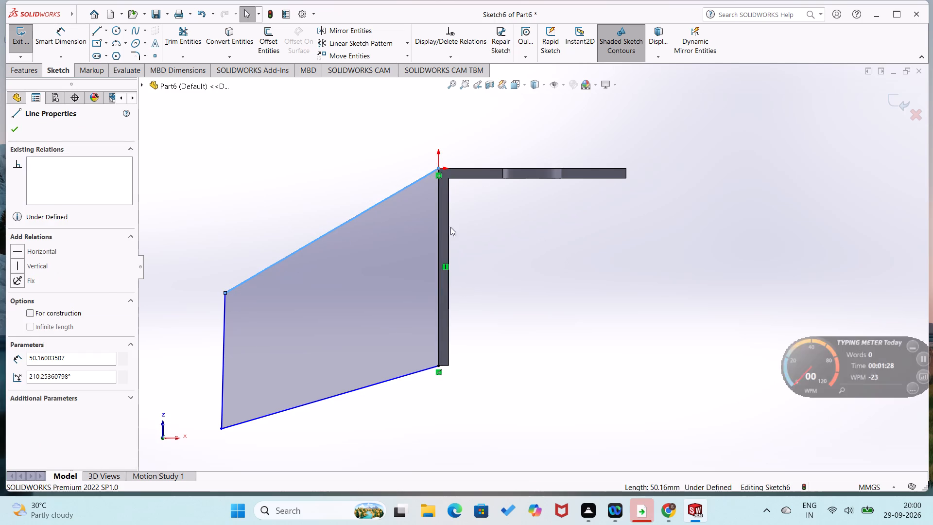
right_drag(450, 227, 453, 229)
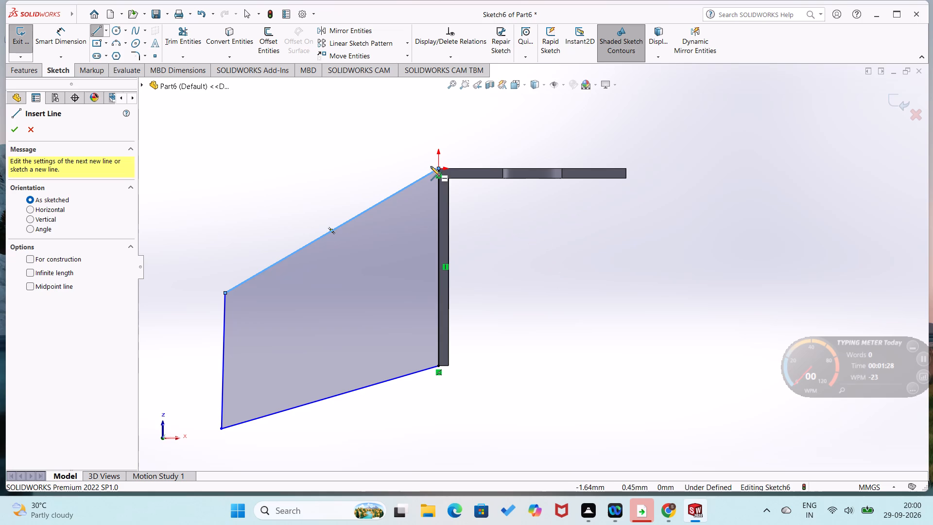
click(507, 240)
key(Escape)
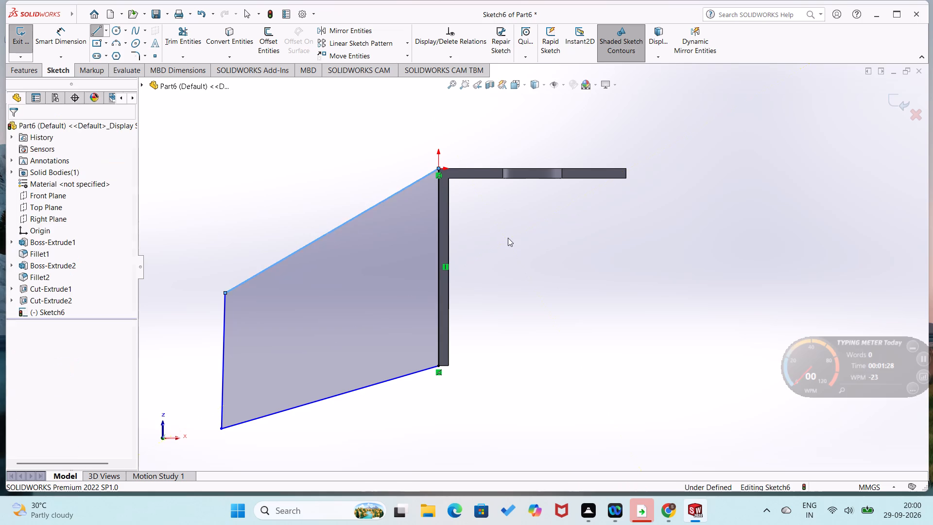
Sketch a horizontal line about 43 mm long from the origin away from the bracket and convert it to construction geometry.
right_drag(522, 227, 464, 247)
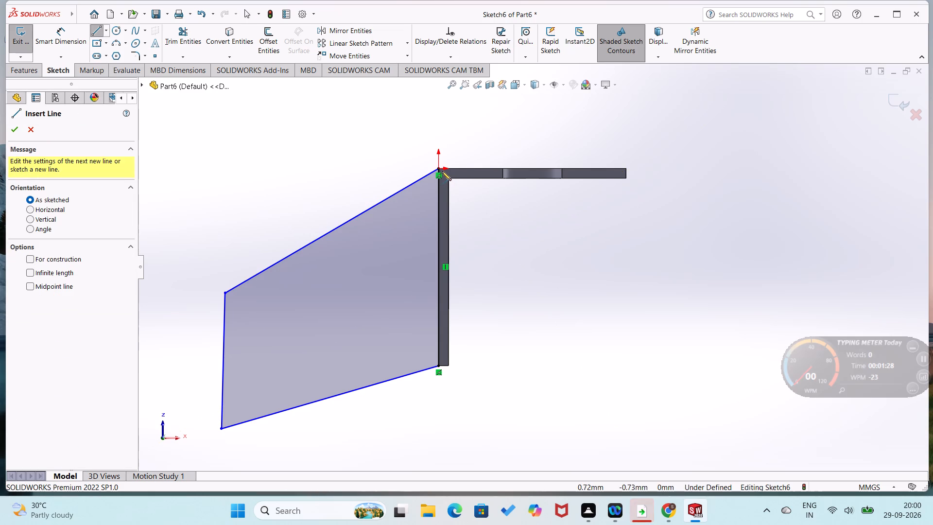
click(439, 170)
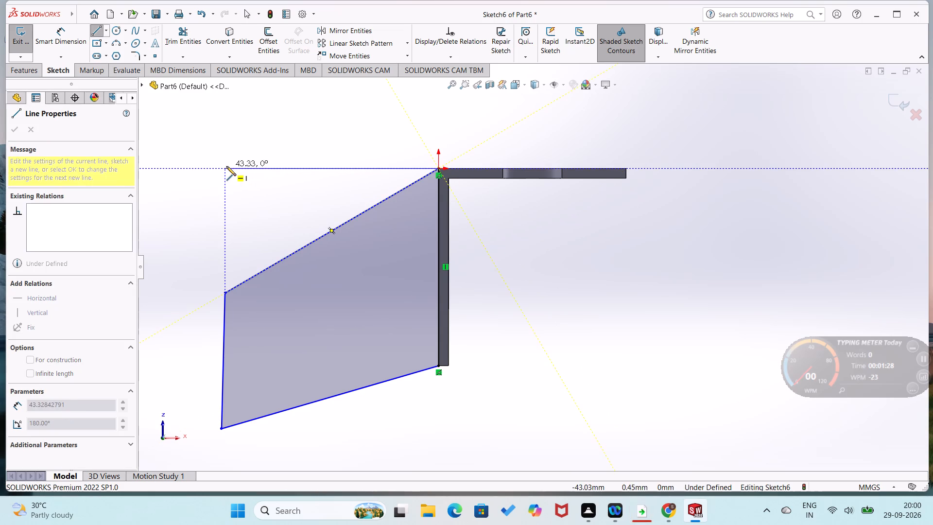
click(226, 166)
right_drag(239, 166, 255, 104)
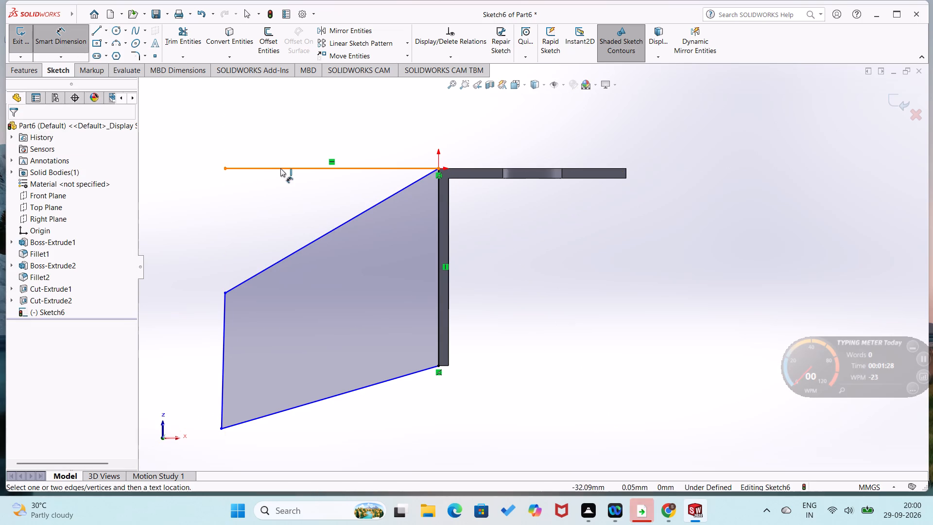
right_click(280, 168)
click(305, 152)
click(306, 168)
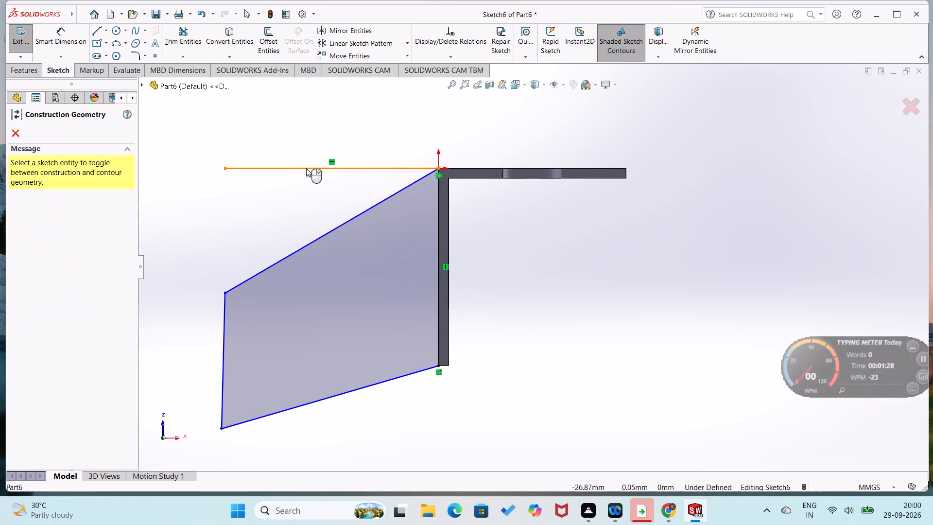
right_drag(492, 264, 563, 261)
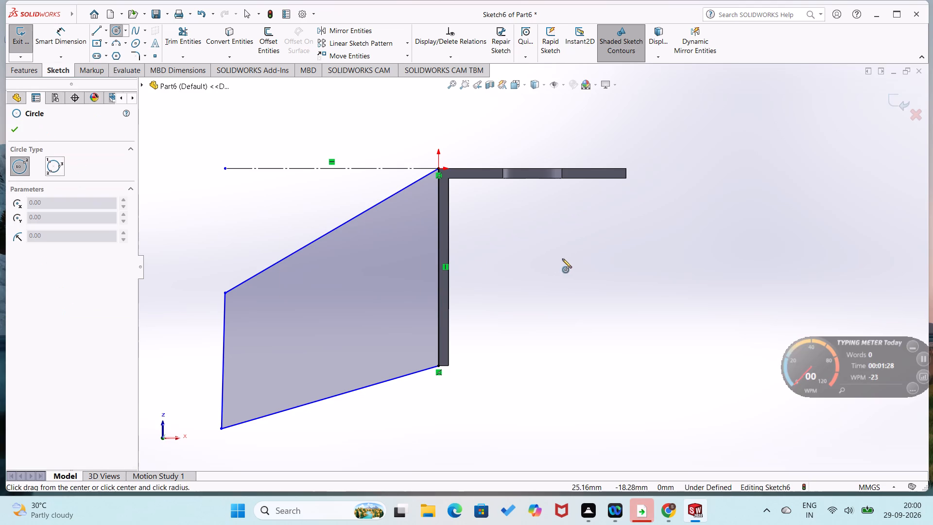
Dimension the angle between the horizontal construction line and the profile's sloping line from the origin as 32°.
right_drag(547, 287, 547, 239)
click(365, 210)
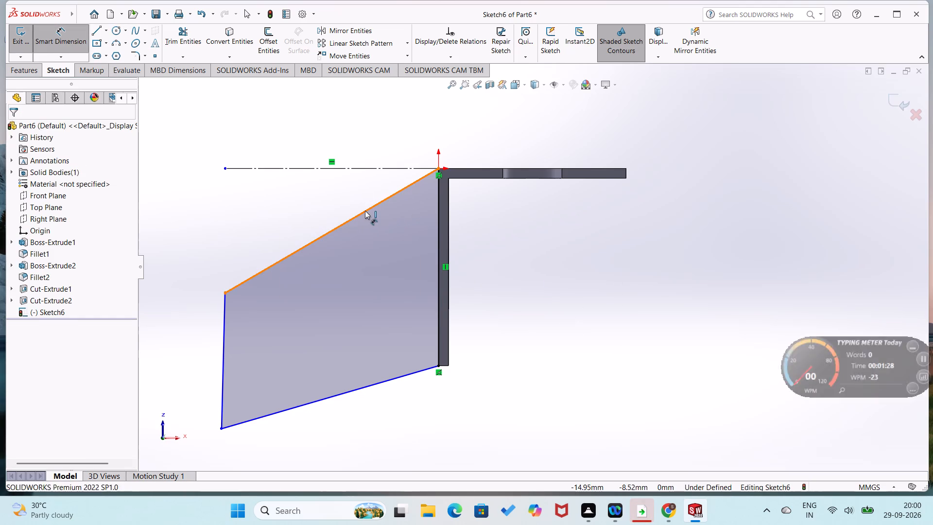
click(359, 168)
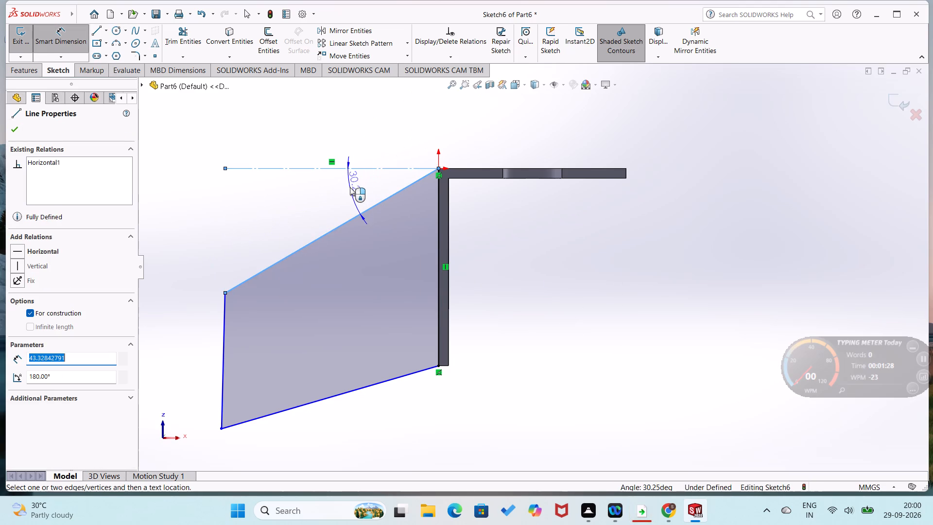
click(350, 188)
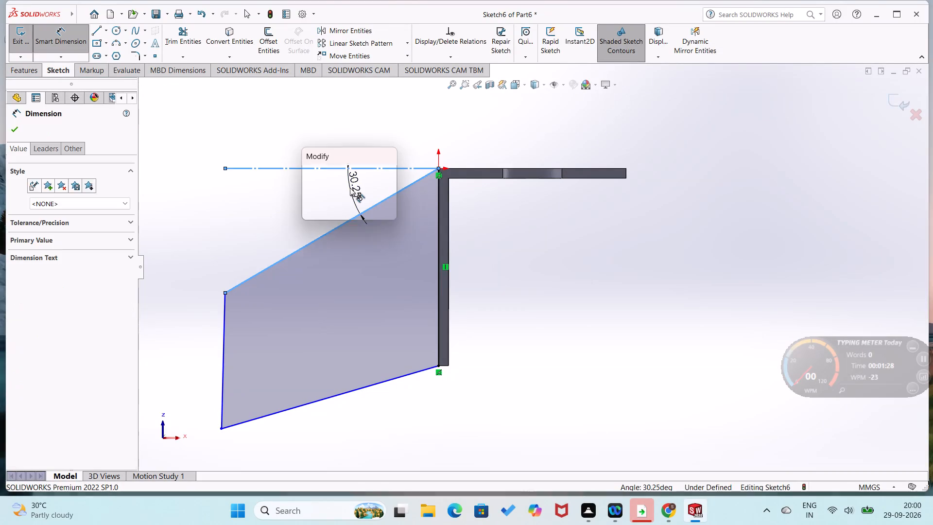
text(32)
key(Return)
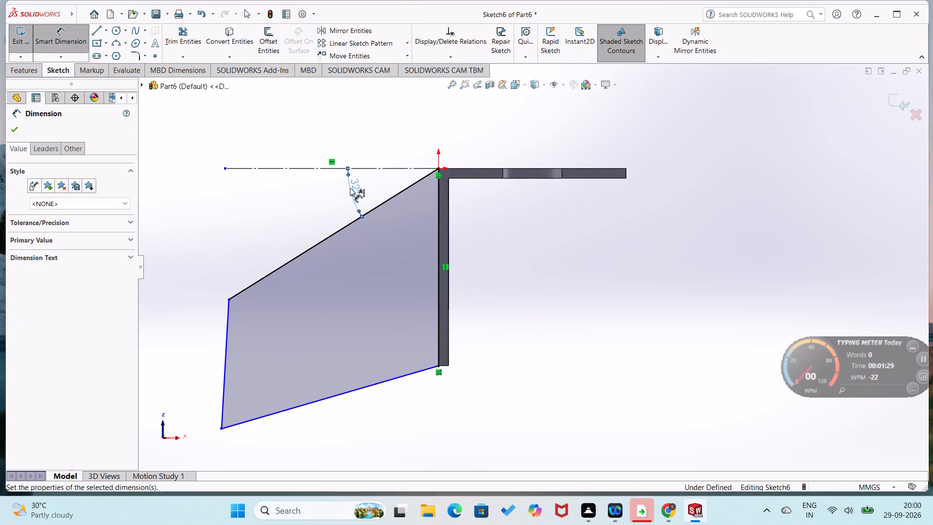
click(288, 225)
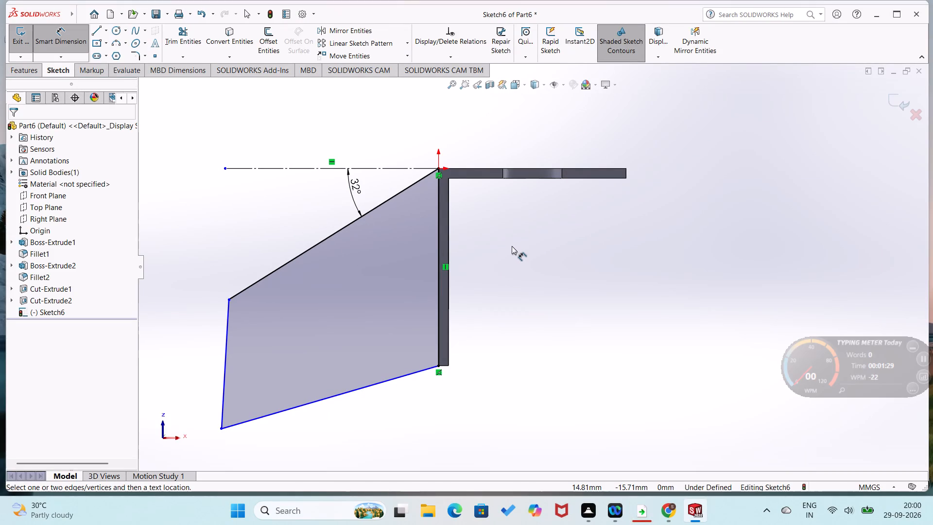
Examine how the four-sided flange profile sits against the bracket in isometric, orbited, front and back views.
key(ctrl+7)
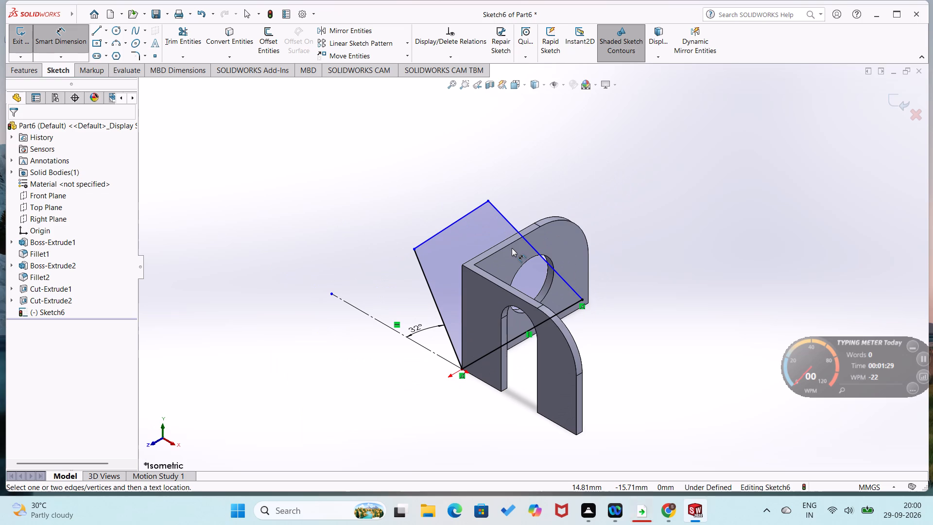
middle_drag(512, 250, 487, 153)
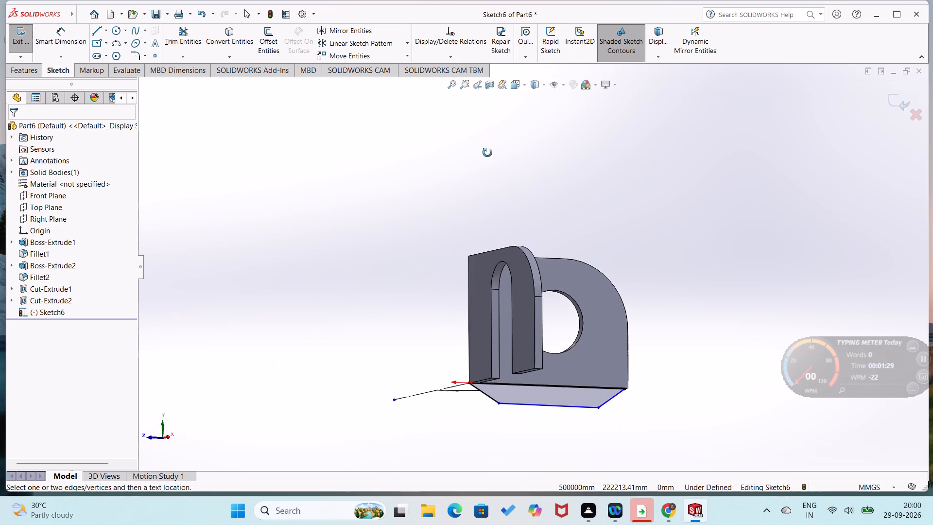
middle_drag(487, 153, 467, 185)
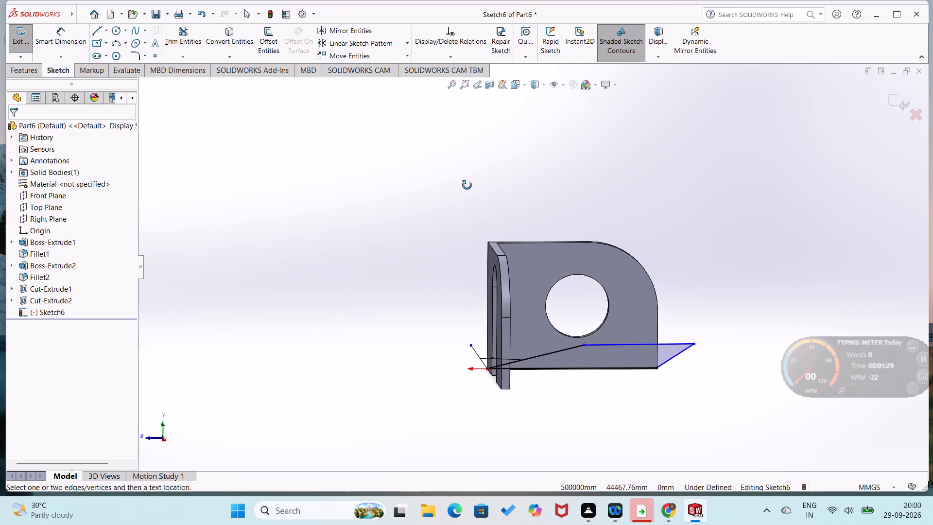
middle_drag(467, 185, 466, 187)
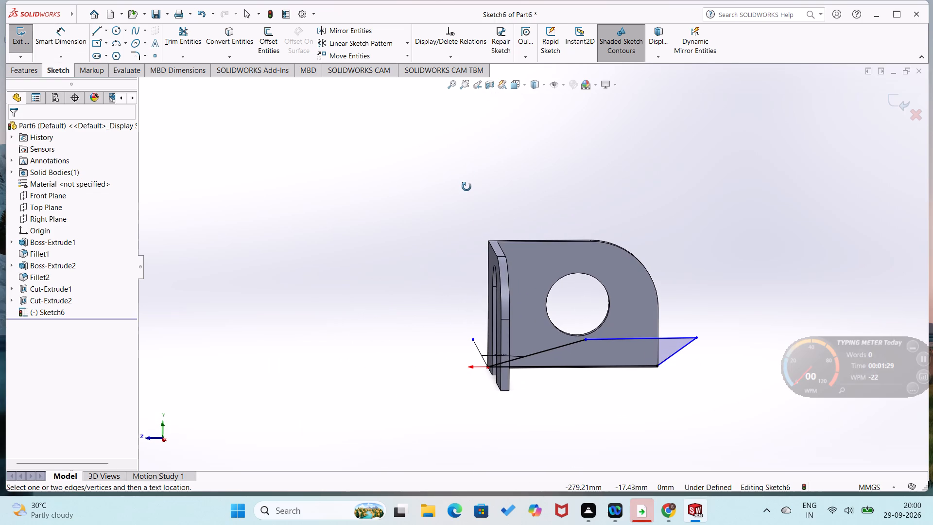
middle_drag(466, 187, 466, 184)
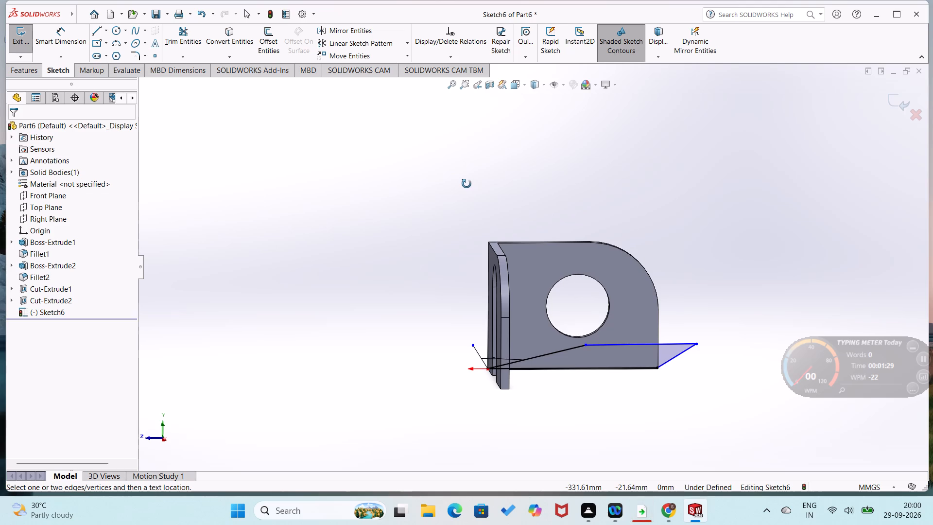
middle_drag(466, 184, 482, 129)
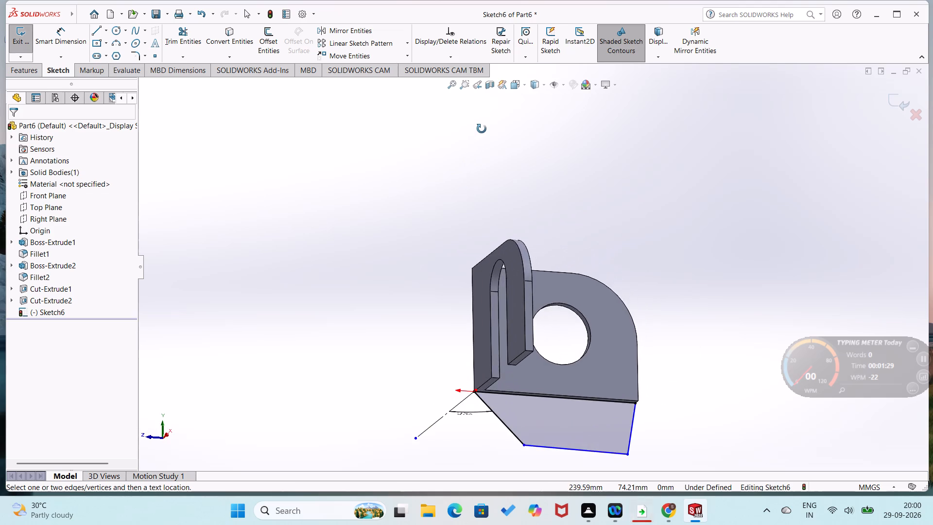
middle_drag(482, 129, 322, 224)
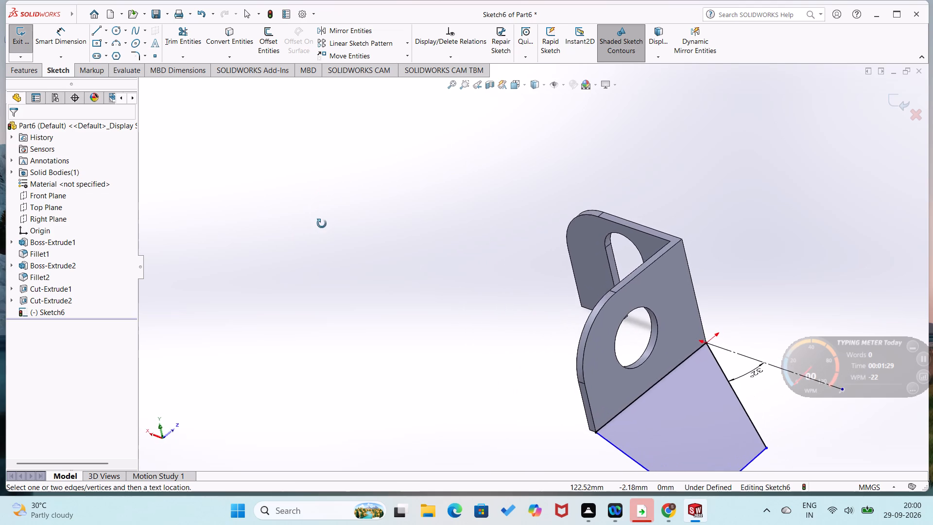
middle_drag(322, 224, 300, 209)
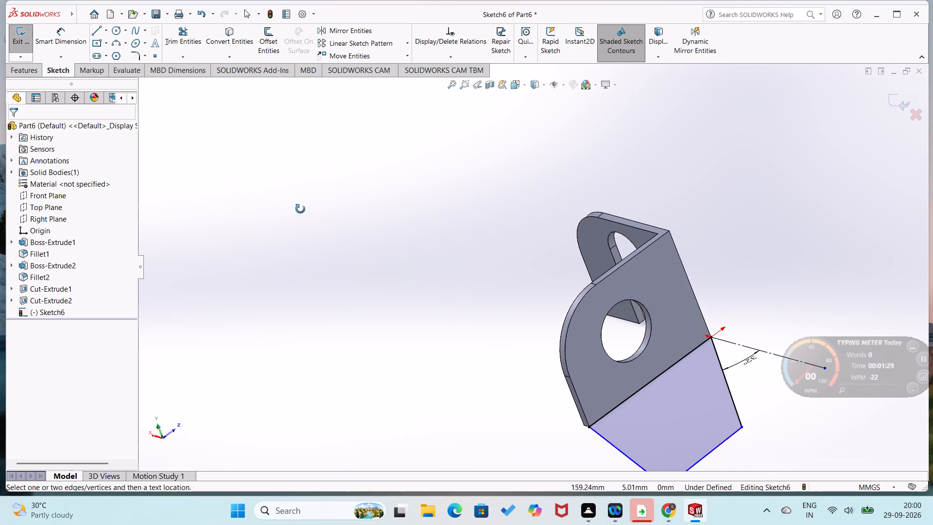
middle_drag(300, 209, 386, 225)
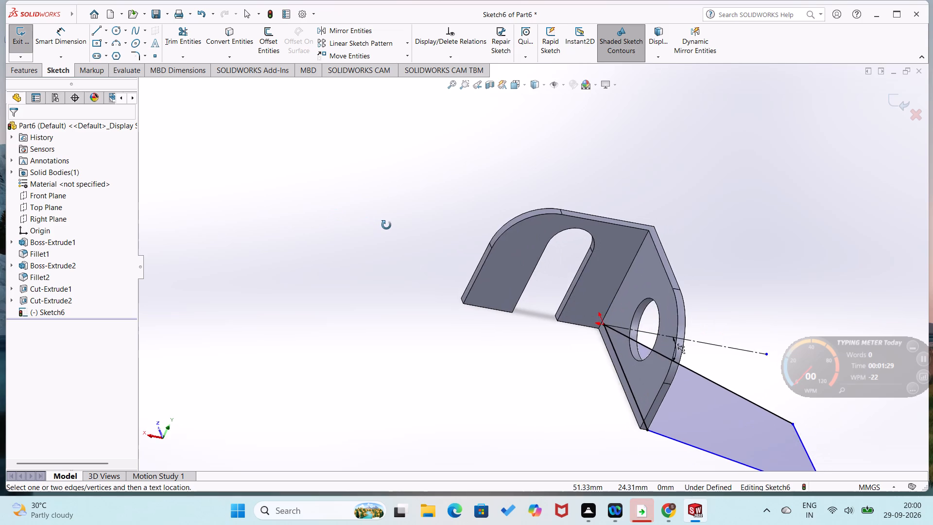
middle_drag(386, 225, 506, 329)
ctrl+scroll(506, 329, up, 1)
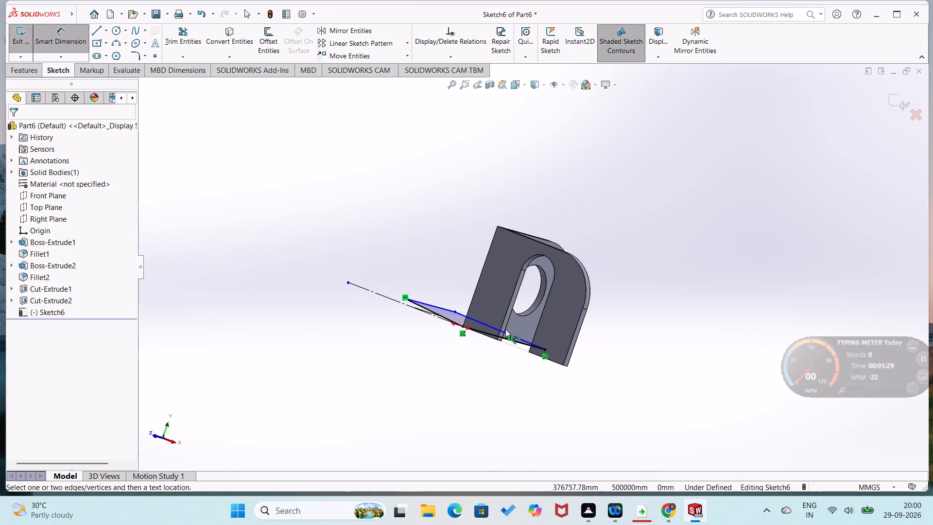
key(ctrl+1)
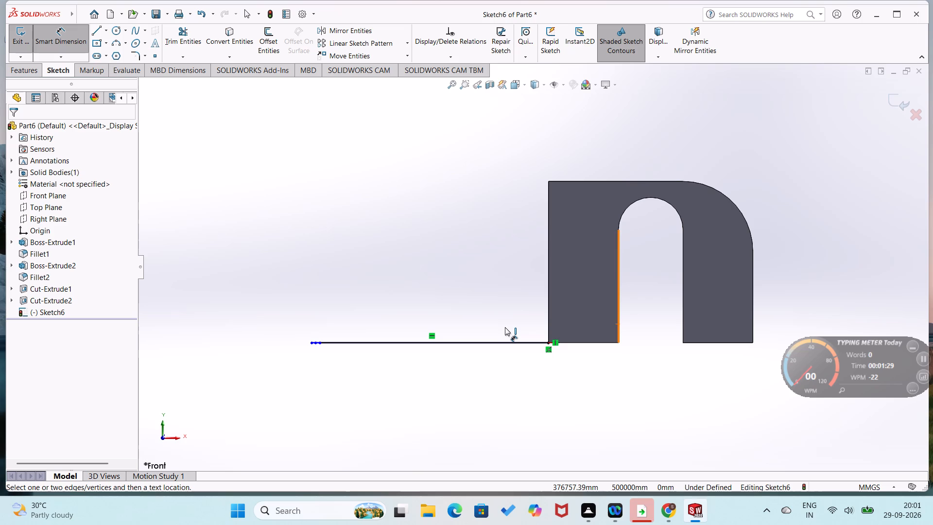
key(ctrl+2)
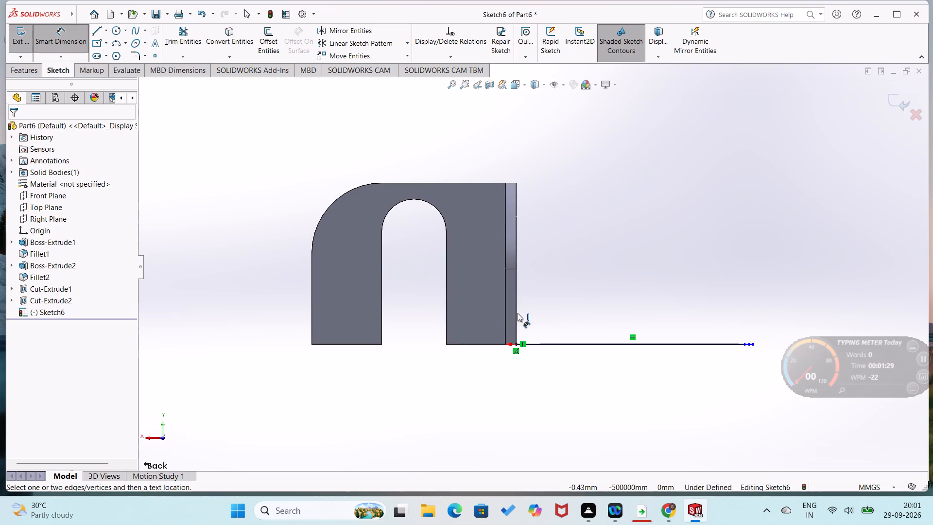
Undo the 32° angle dimension, the horizontal construction line and the profile line along the hole plate's bottom edge.
key(ctrl+z)
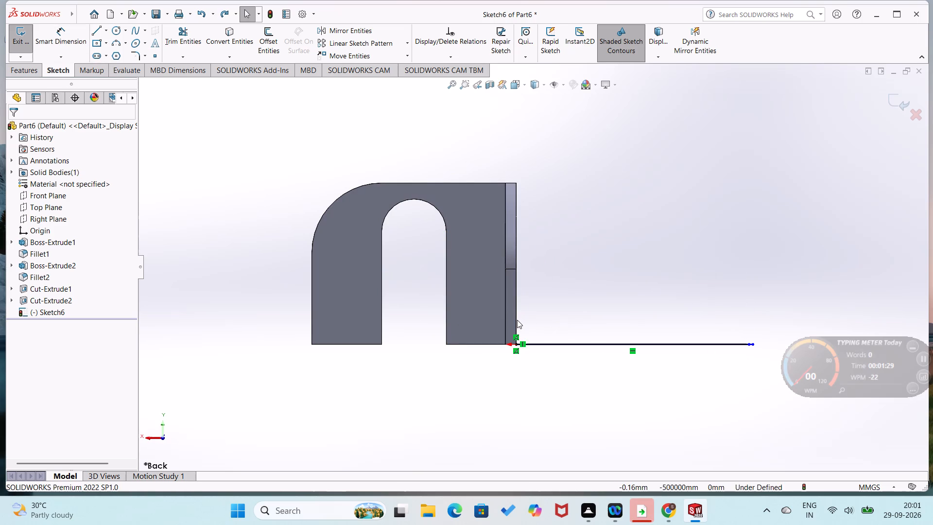
key(ctrl+z)
key(ctrl+z)
key(ctrl+z)
key(ctrl+z)
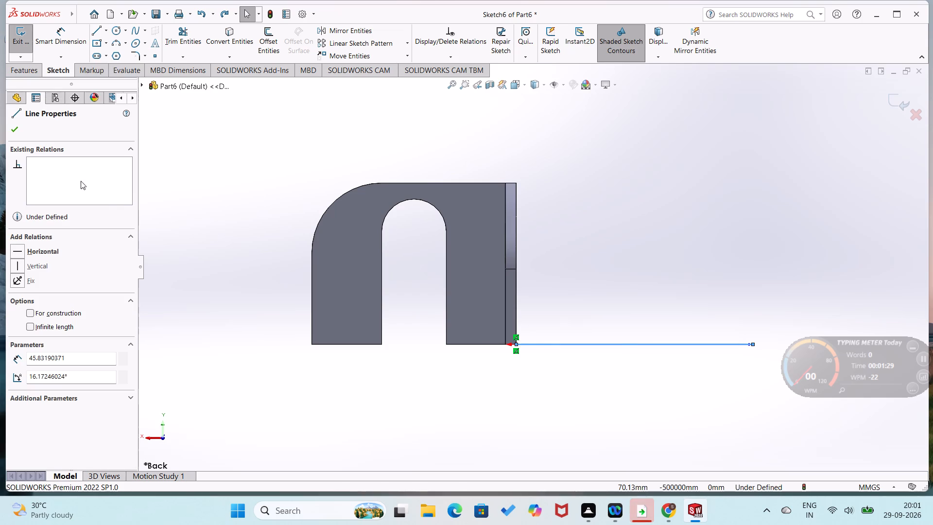
Delete the three remaining lines of the flange profile from the sketch.
middle_drag(325, 378, 400, 303)
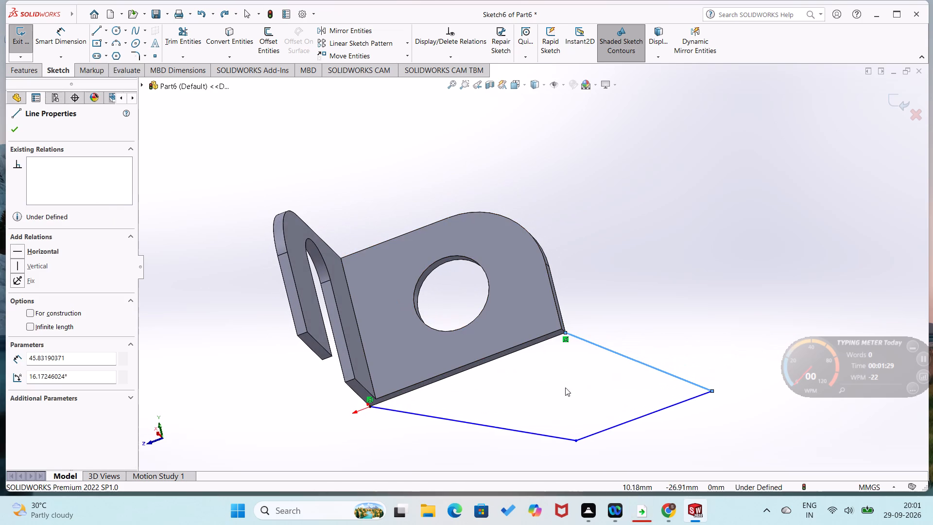
key(Delete)
click(641, 417)
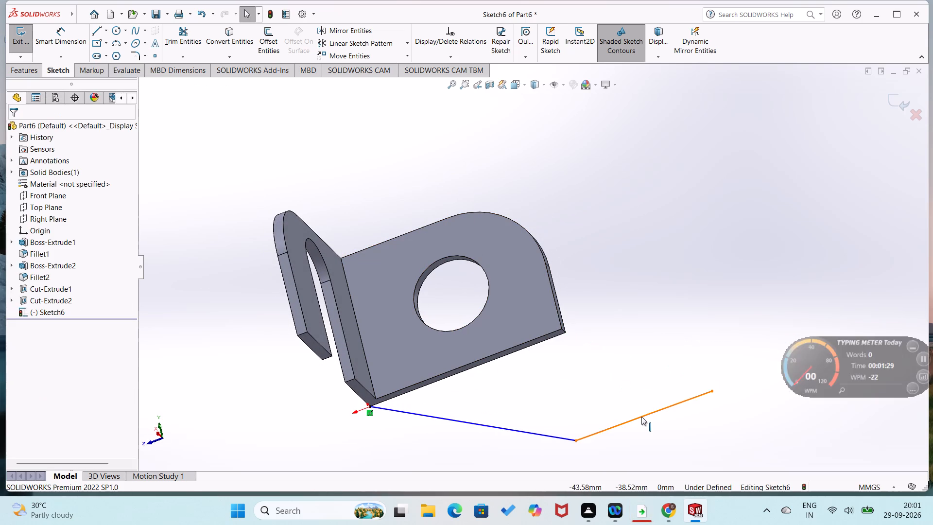
key(Delete)
click(570, 437)
click(570, 440)
key(Delete)
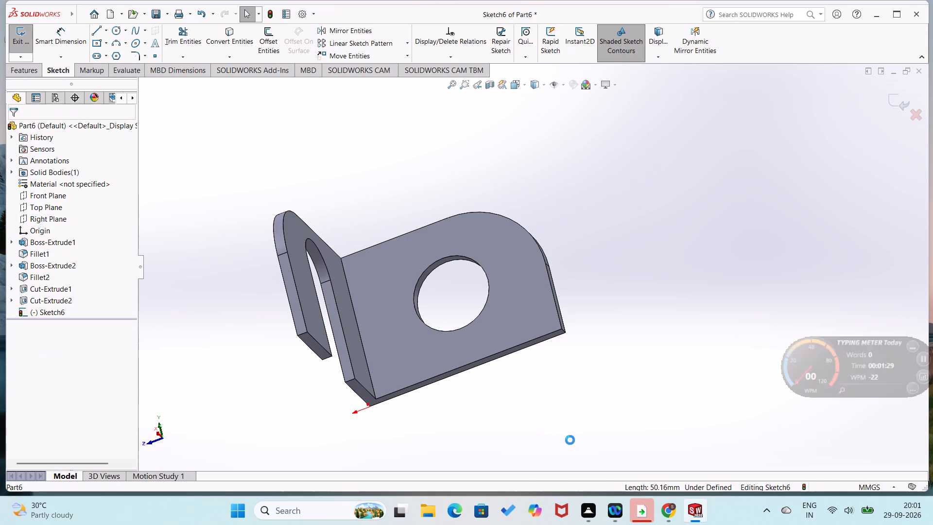
Exit the emptied sketch and start a new sketch on the hole plate's narrow end face below its rounded corner.
middle_drag(579, 346, 495, 413)
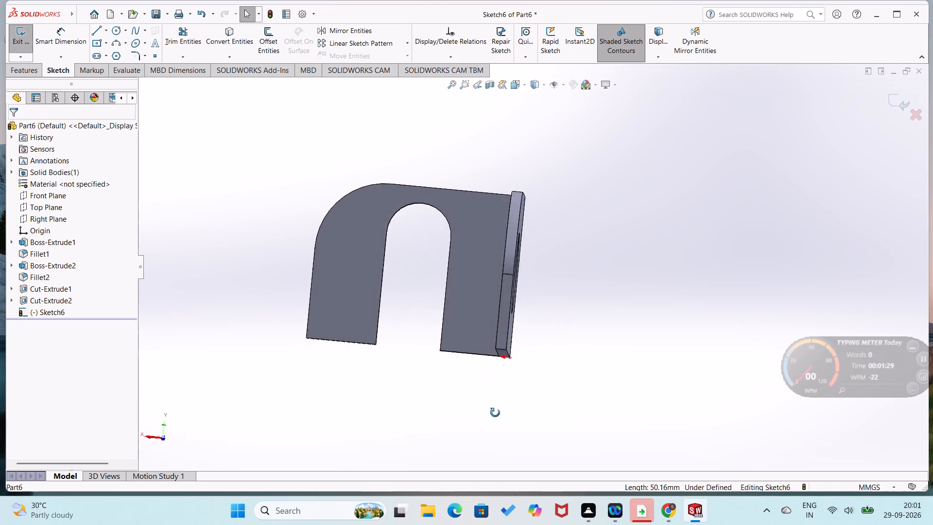
middle_drag(495, 413, 469, 410)
right_click(474, 333)
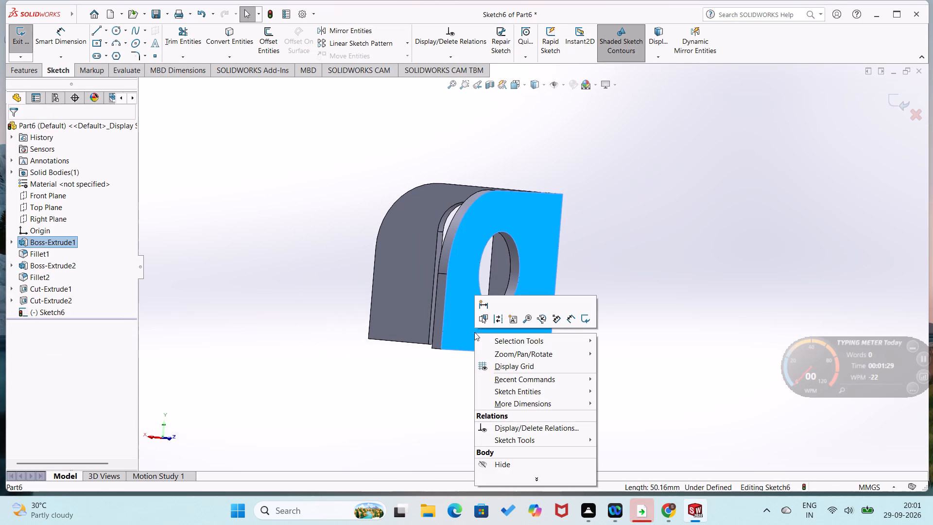
drag(21, 37, 20, 42)
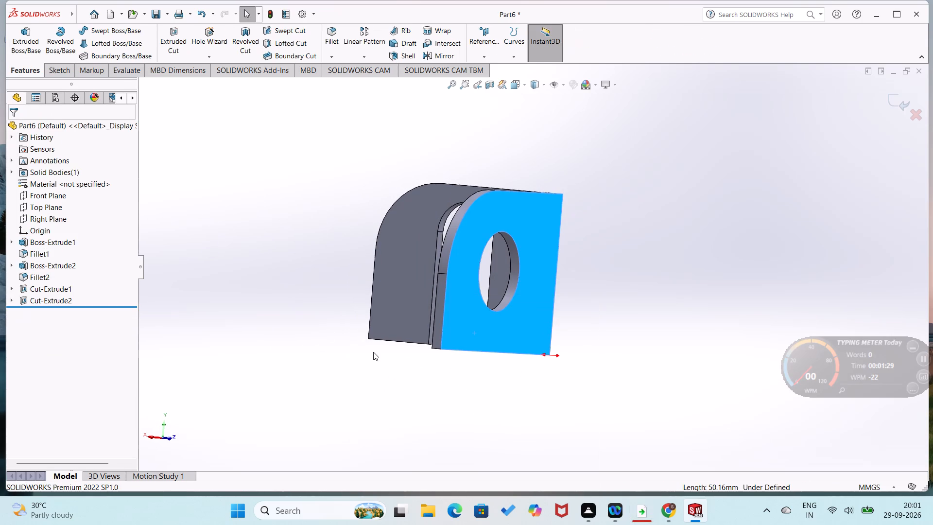
right_click(435, 335)
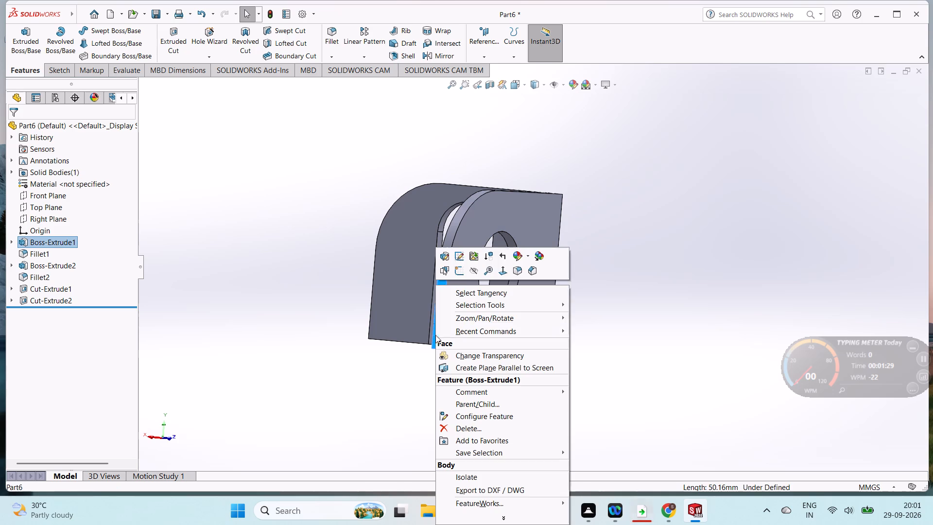
click(464, 272)
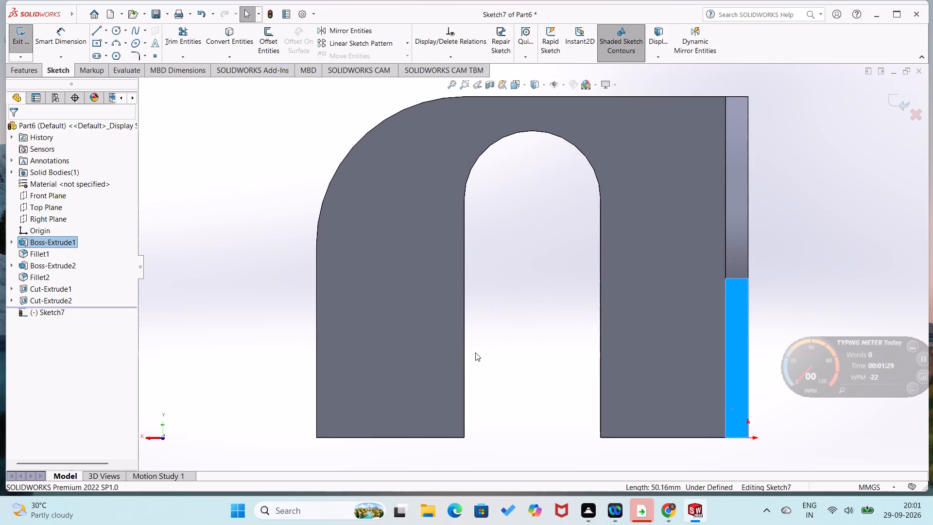
Sketch a closed four-sided profile: about 32 mm line sloping down and outward from the plate's inner bottom corner, short 4 mm end, return to origin, 2 mm bottom edge.
scroll(486, 361, up, 3)
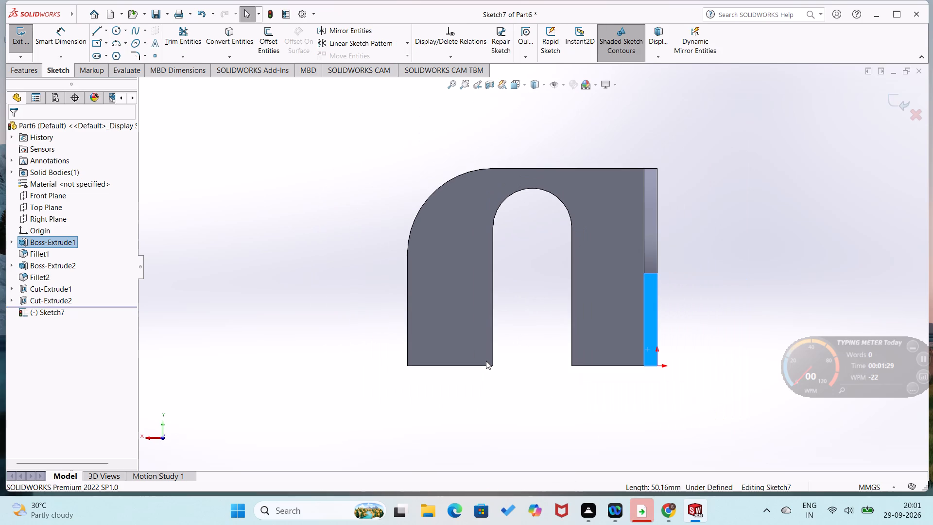
scroll(543, 389, up, 2)
right_drag(618, 372, 571, 388)
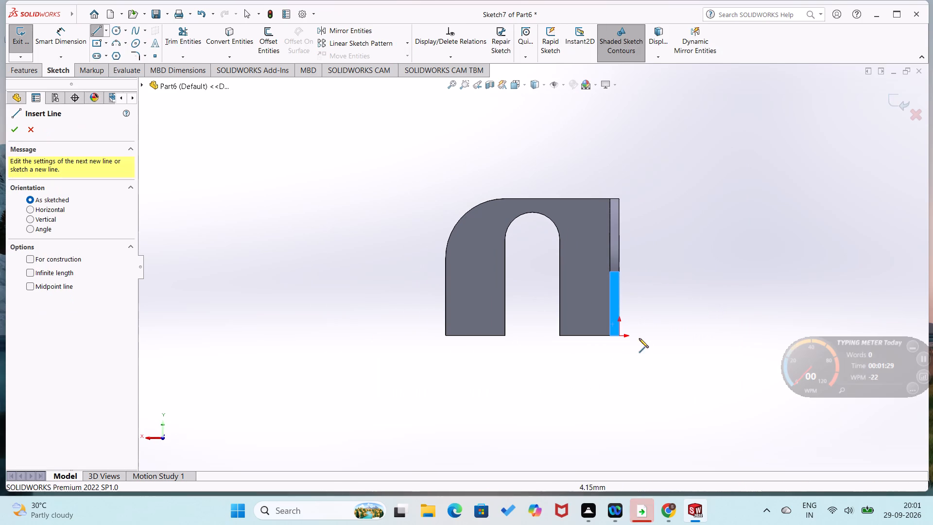
scroll(630, 333, up, 3)
scroll(561, 307, down, 4)
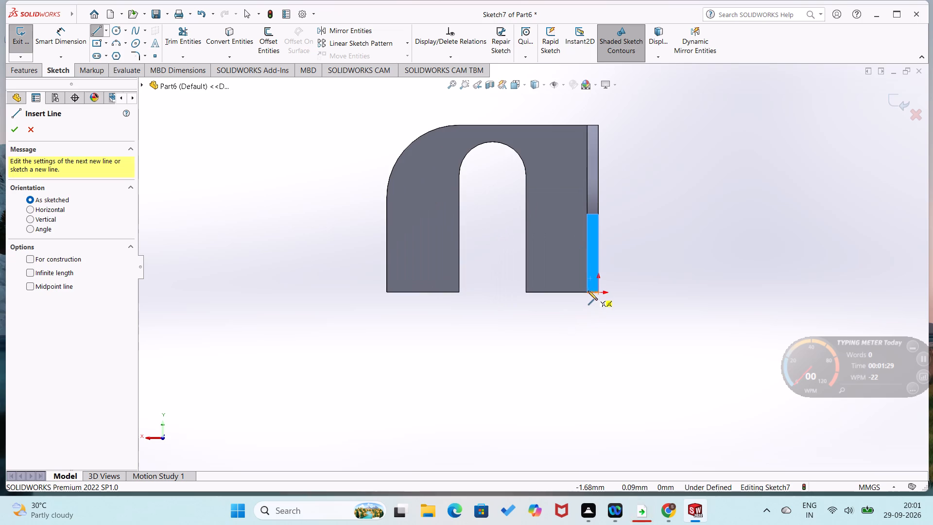
click(586, 292)
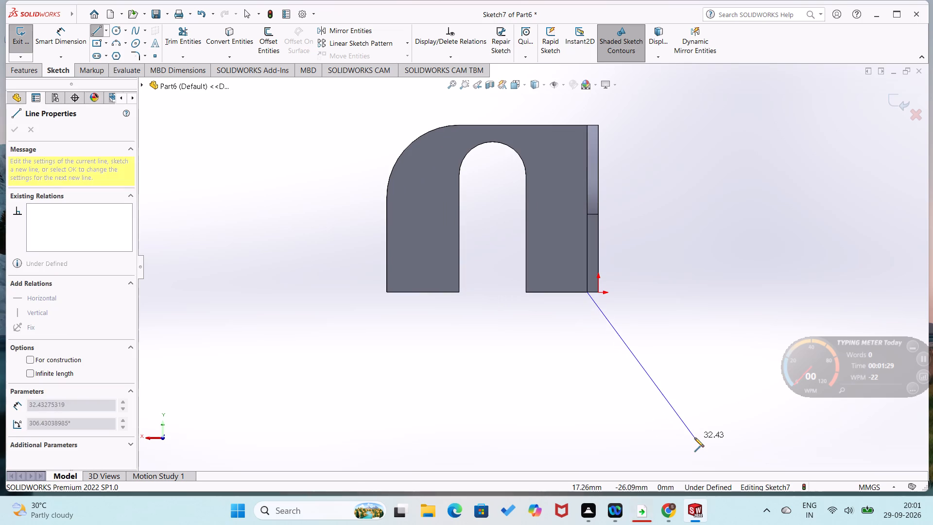
click(698, 440)
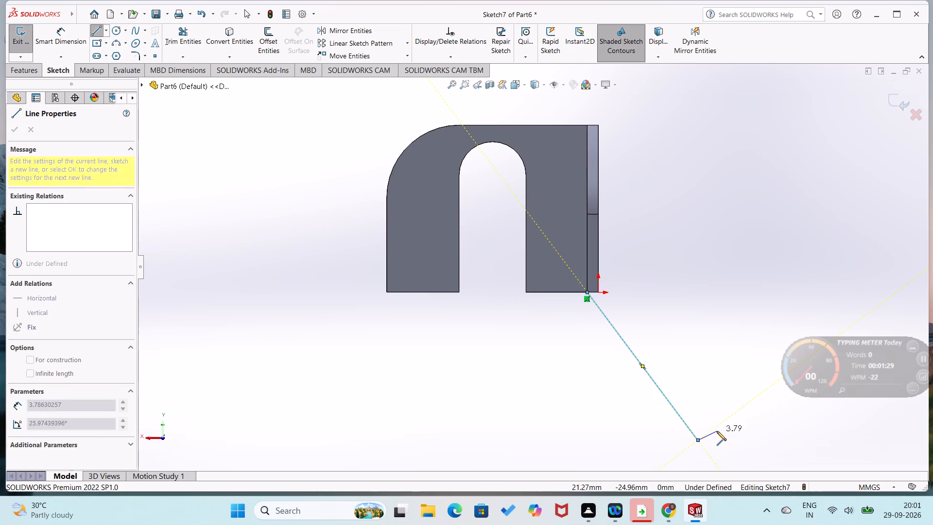
click(717, 431)
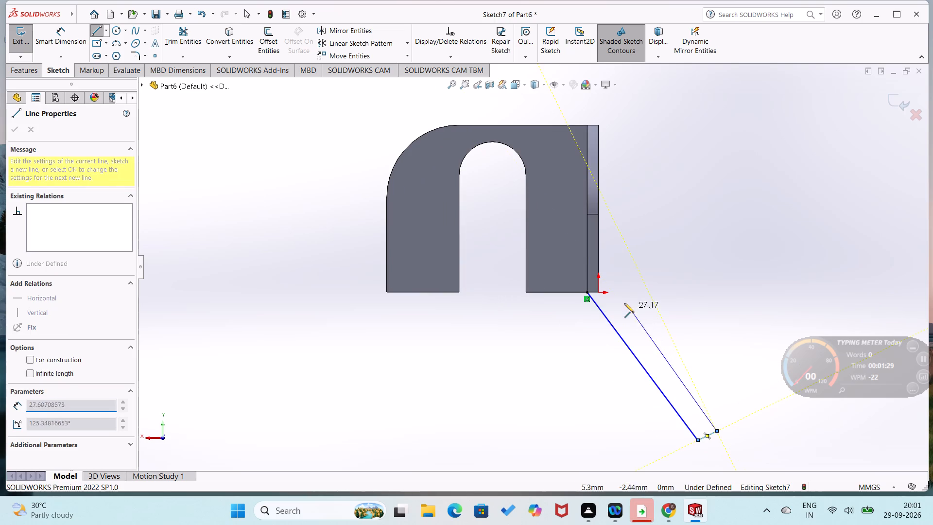
click(601, 290)
right_drag(719, 369, 722, 265)
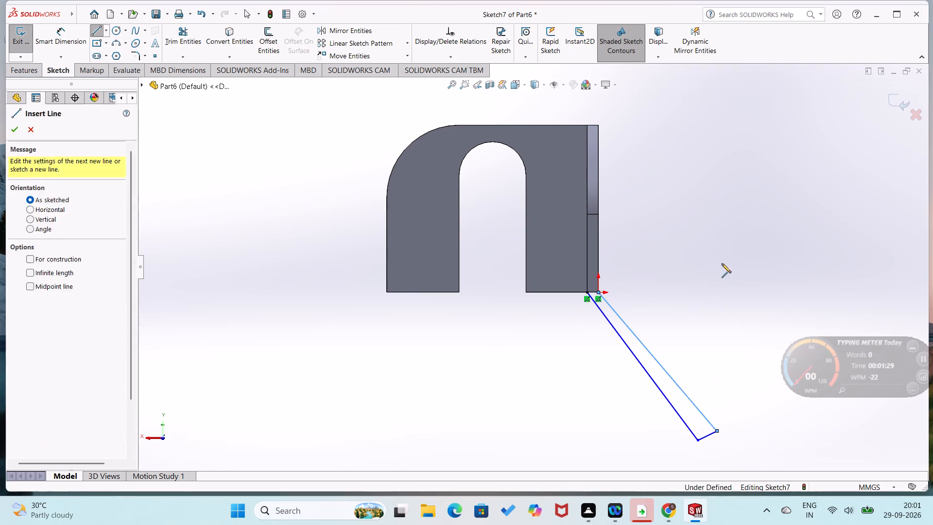
right_drag(694, 288, 643, 315)
scroll(593, 276, down, 8)
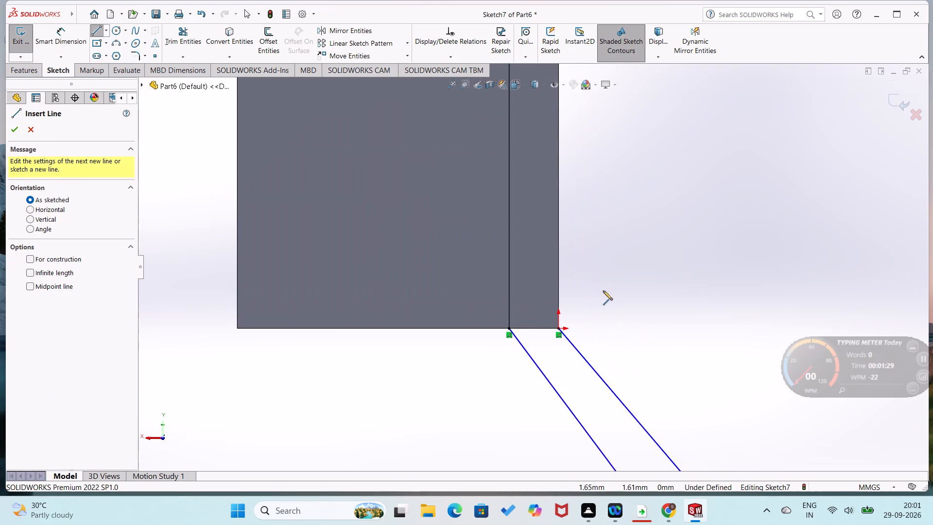
click(560, 327)
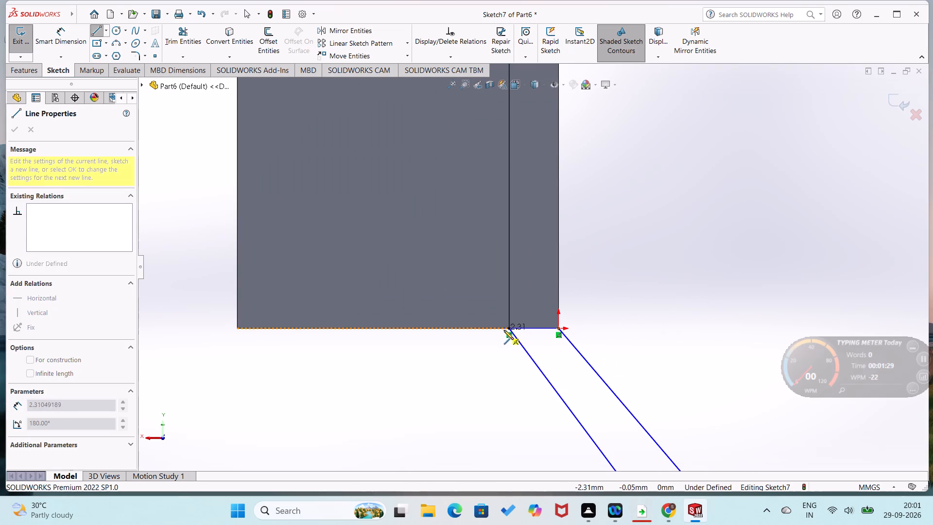
click(509, 328)
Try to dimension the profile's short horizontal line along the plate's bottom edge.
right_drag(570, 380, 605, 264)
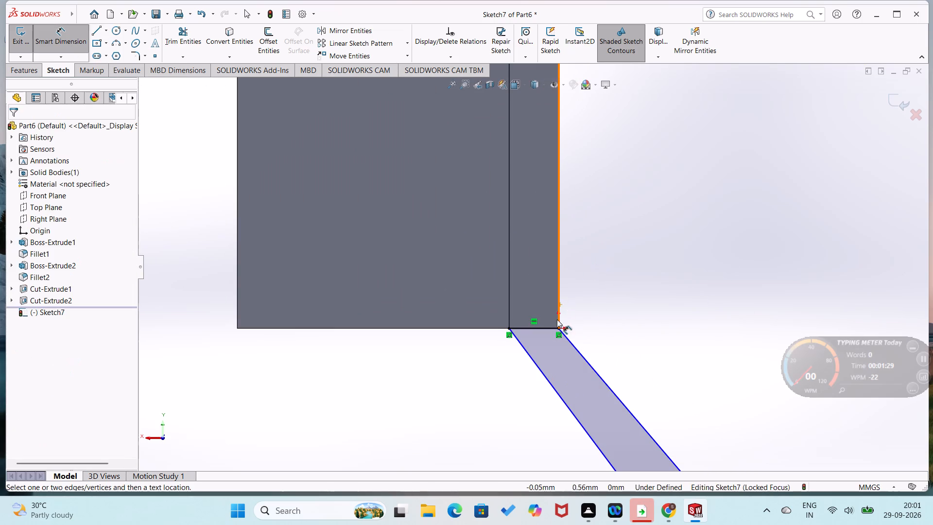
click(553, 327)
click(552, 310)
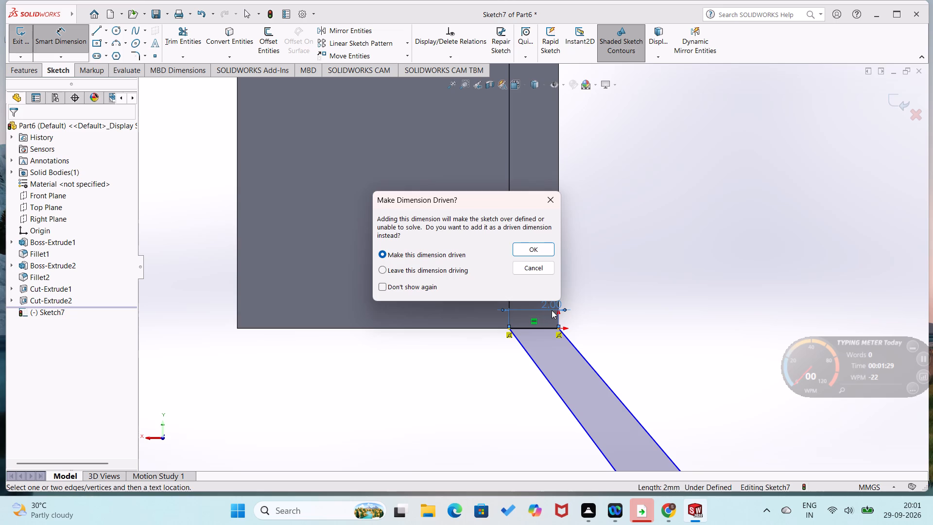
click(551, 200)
Draw a vertical construction line about 22 mm long downward from the hole plate's inner bottom corner.
scroll(557, 356, up, 3)
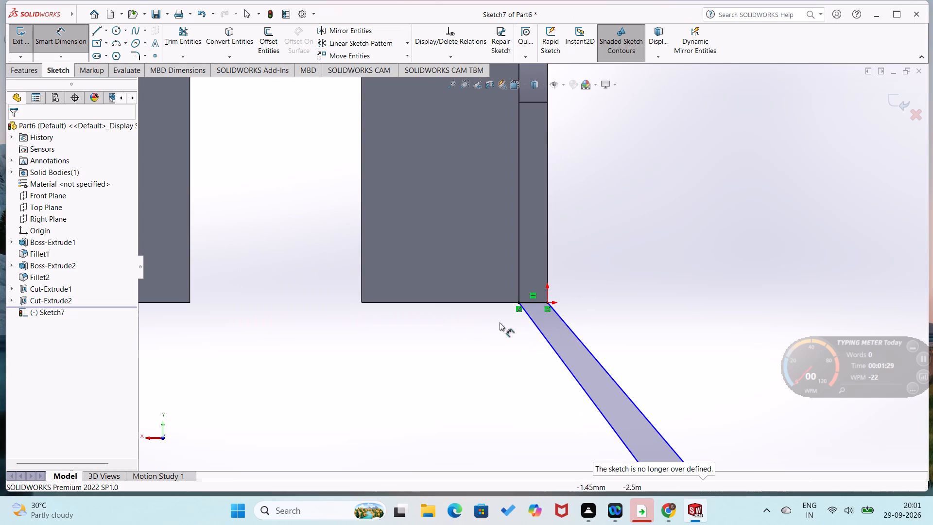
right_drag(516, 344, 457, 377)
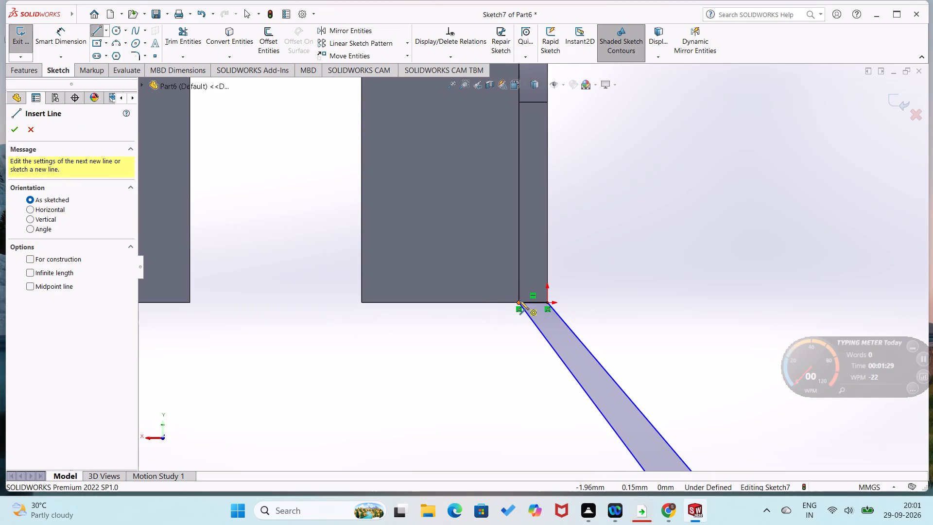
click(519, 301)
scroll(540, 368, up, 4)
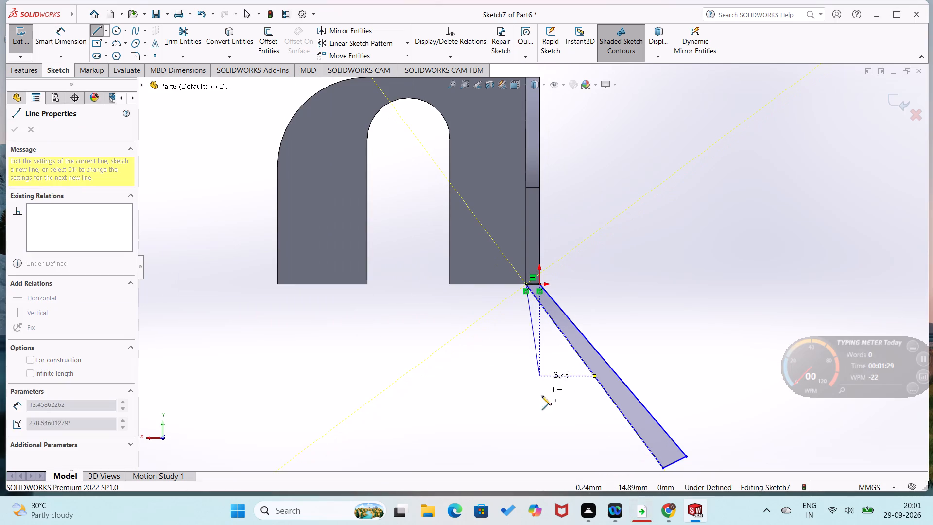
click(524, 437)
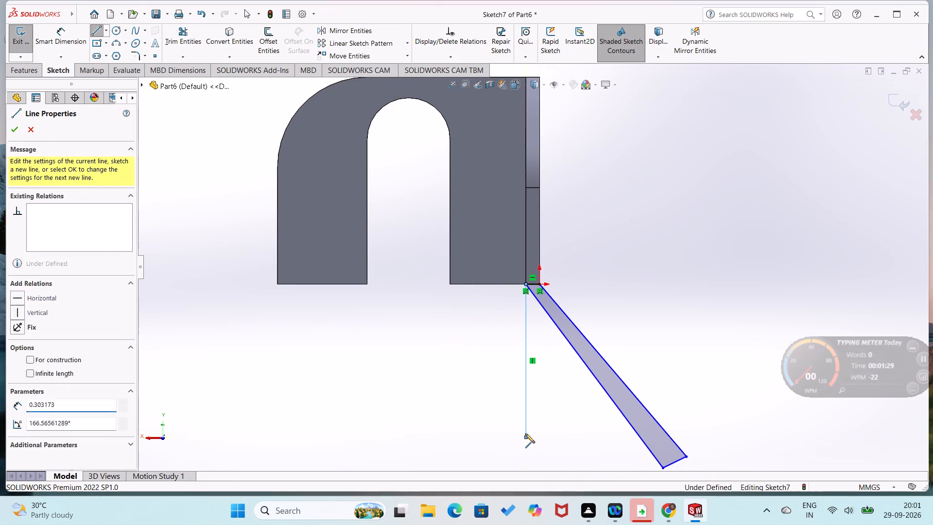
right_click(525, 434)
click(550, 384)
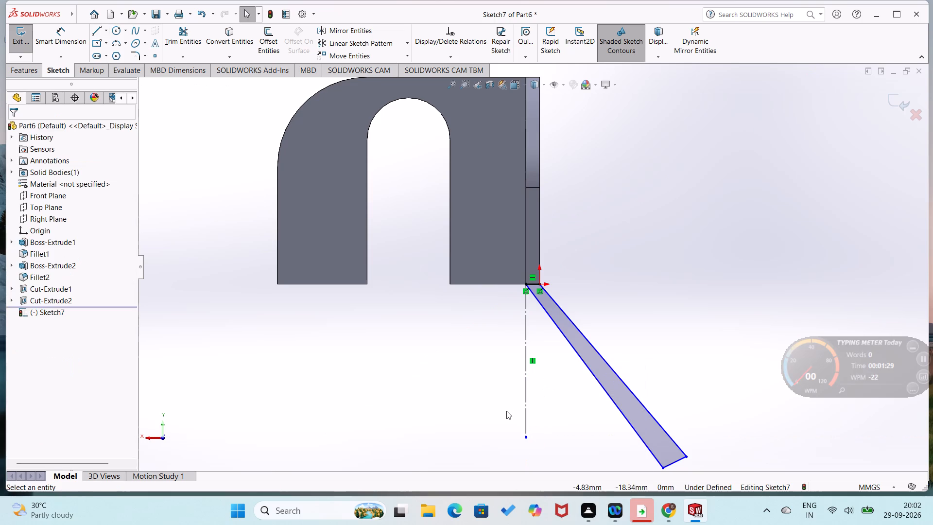
Dimension the angle between the vertical construction line and the profile's inner sloping line as 32°.
right_drag(506, 411, 526, 326)
click(527, 351)
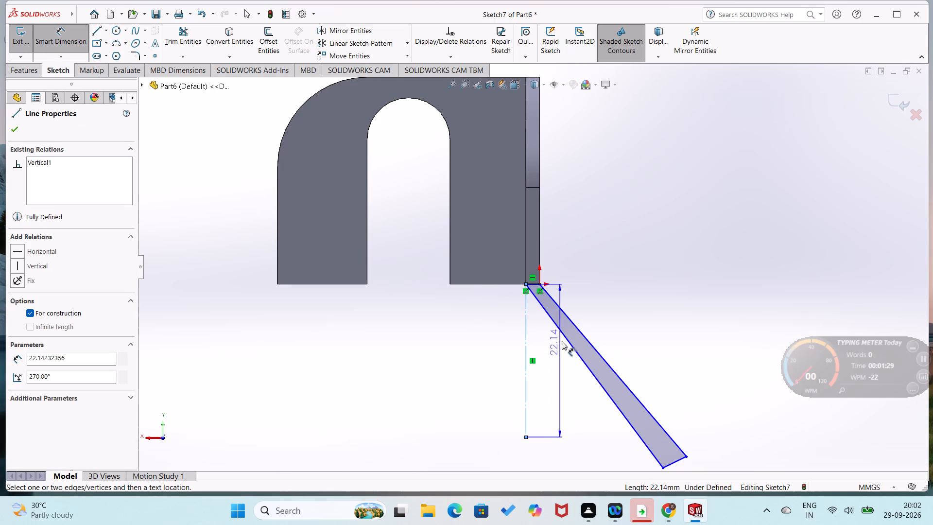
click(569, 339)
click(556, 365)
text(32)
key(Return)
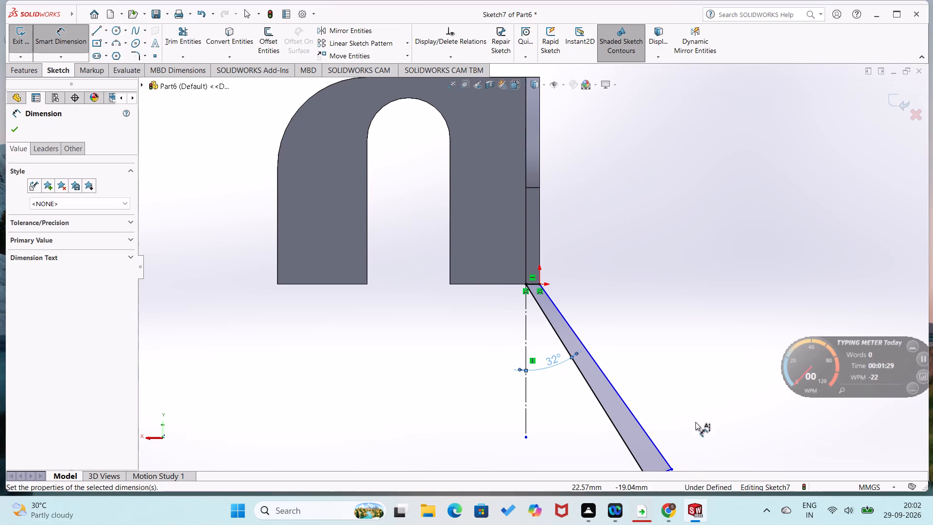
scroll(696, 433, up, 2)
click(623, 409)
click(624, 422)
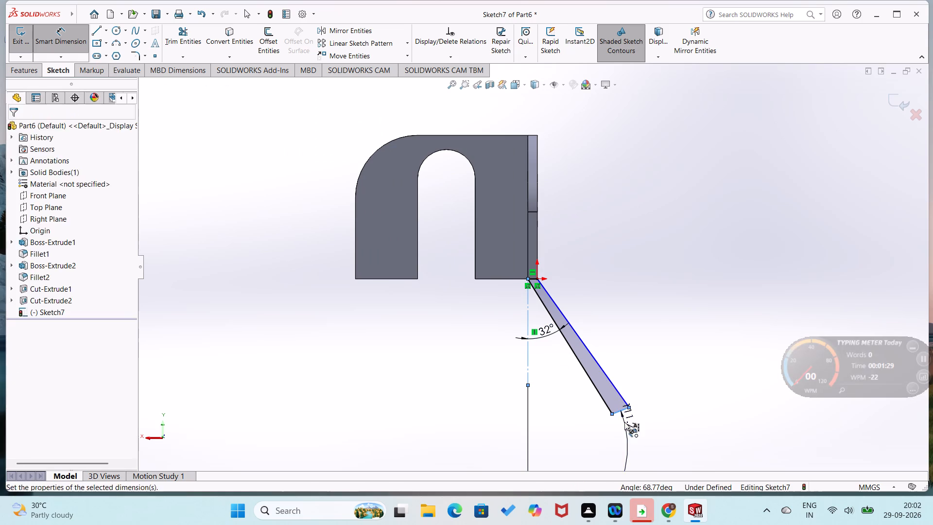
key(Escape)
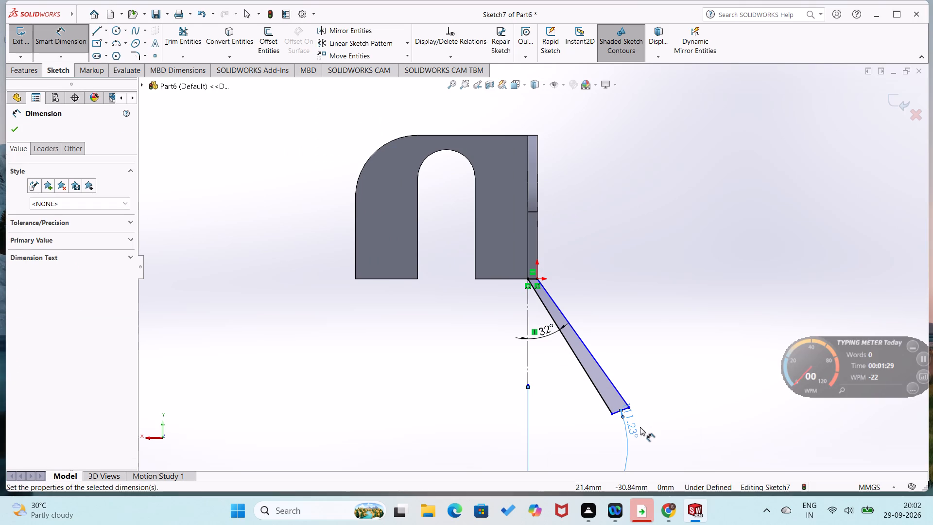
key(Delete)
Dimension the short lower end of the flange profile with a horizontal width of 2 mm.
right_drag(639, 428, 661, 366)
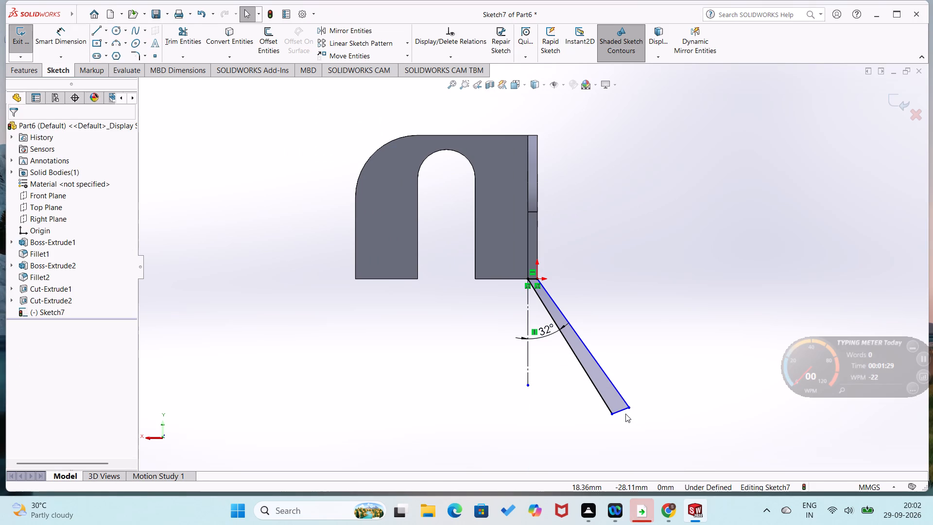
right_drag(648, 426, 663, 337)
click(620, 414)
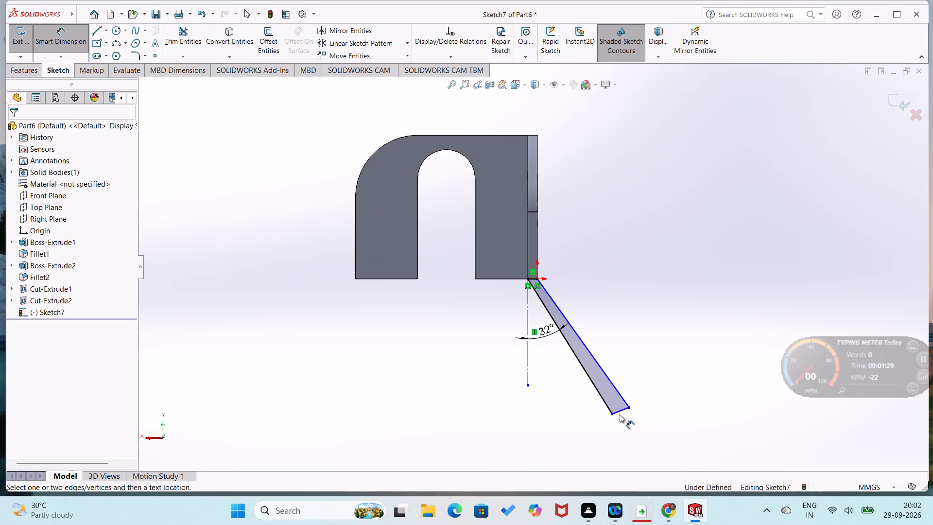
click(621, 412)
click(627, 422)
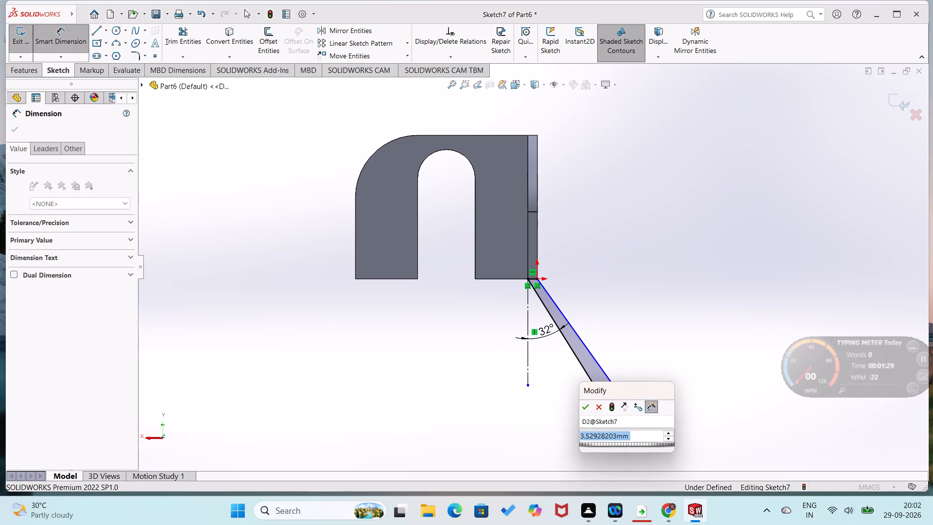
key(2)
key(Return)
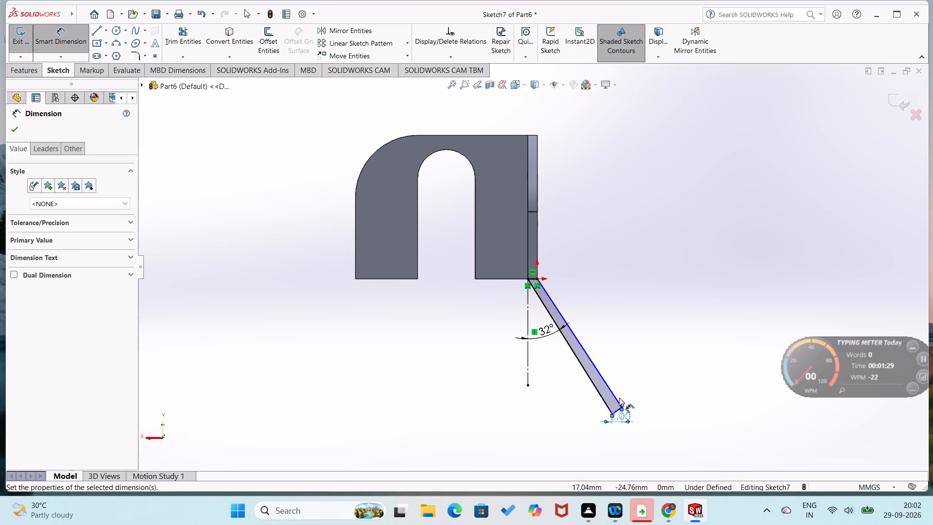
Dimension both long sloping lines of the flange profile to 60 mm.
click(606, 405)
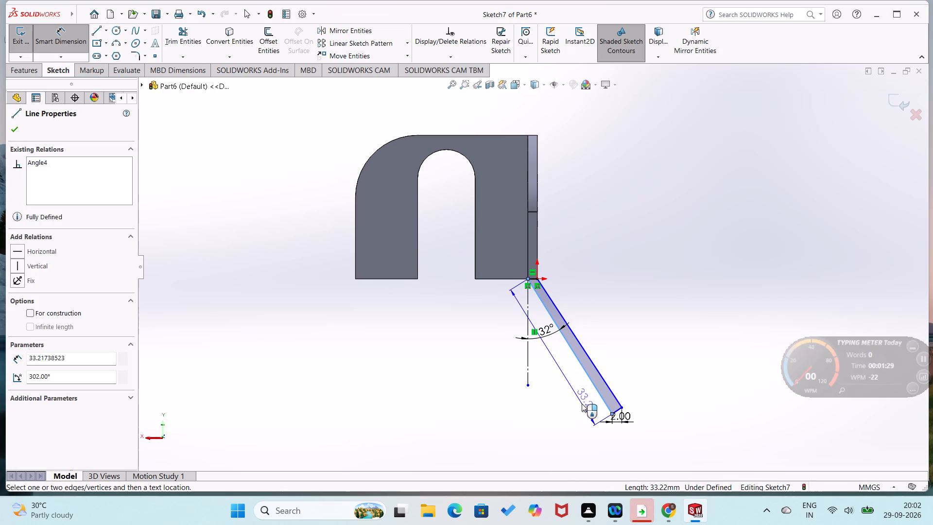
click(582, 403)
text(60)
key(Return)
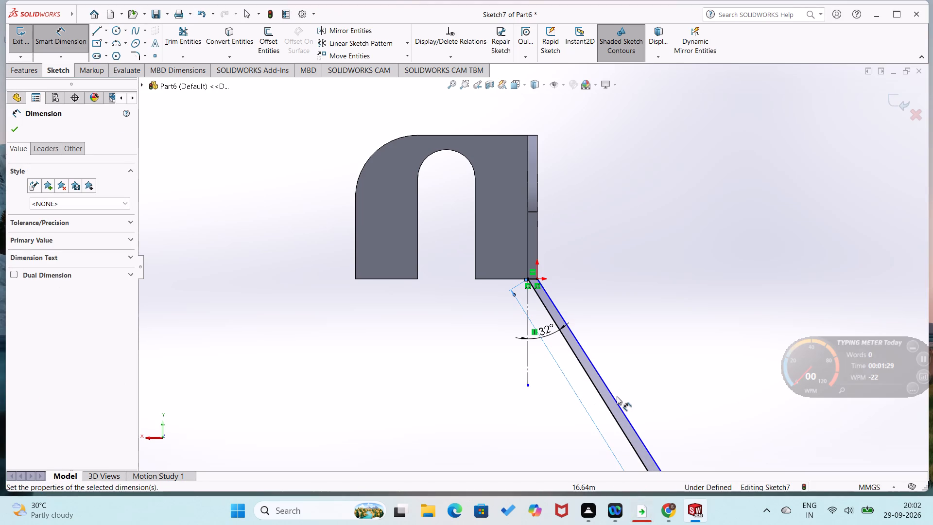
click(616, 399)
click(628, 391)
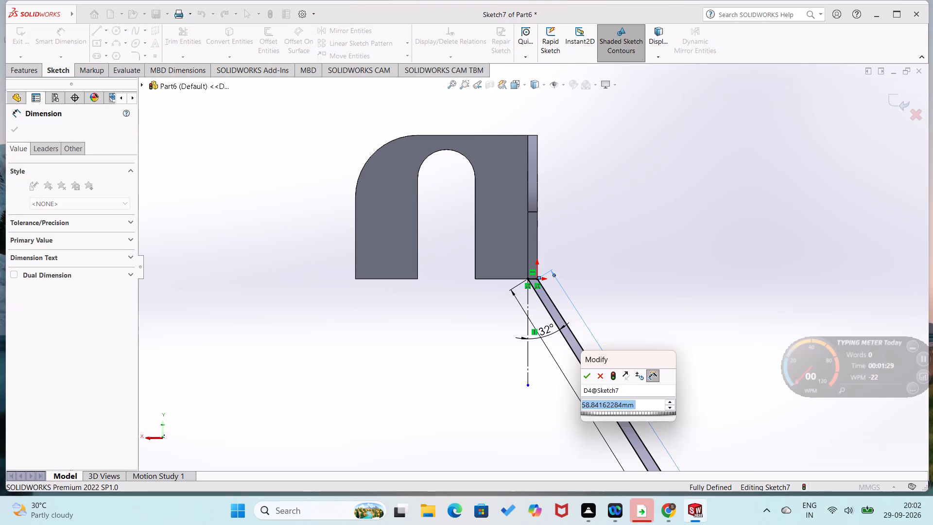
text(60)
key(Return)
Extrude the flange profile 40 mm blind in the reversed direction, along the hole plate's bottom edge, merged with the bracket.
scroll(669, 369, up, 3)
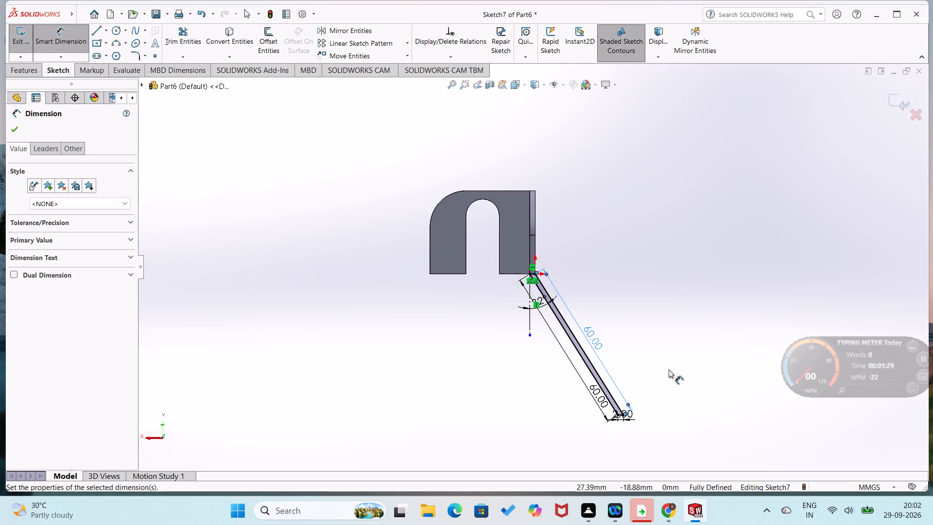
middle_drag(669, 369, 652, 401)
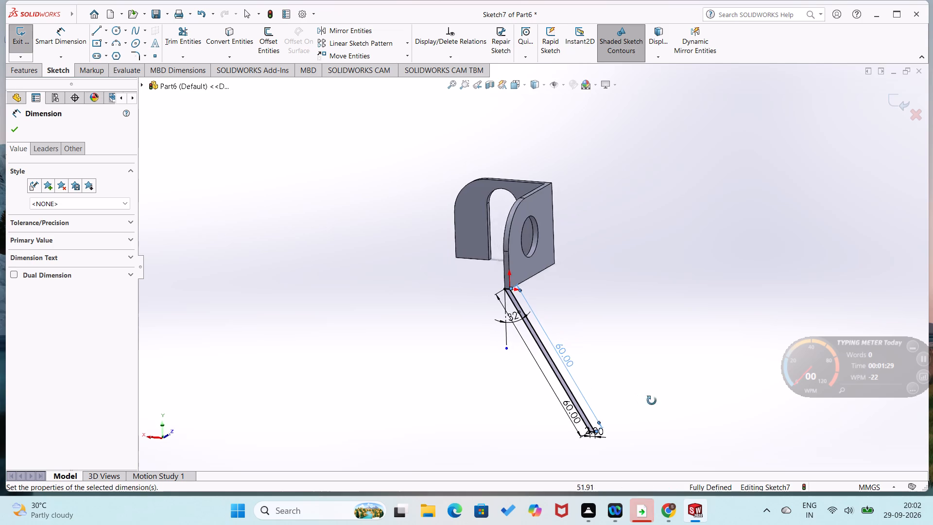
middle_drag(652, 401, 752, 364)
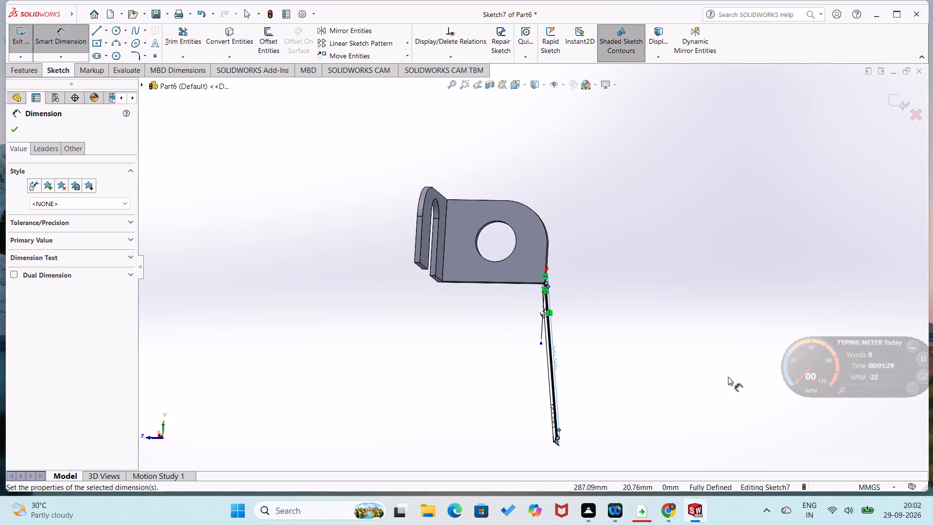
click(19, 128)
click(25, 70)
click(24, 55)
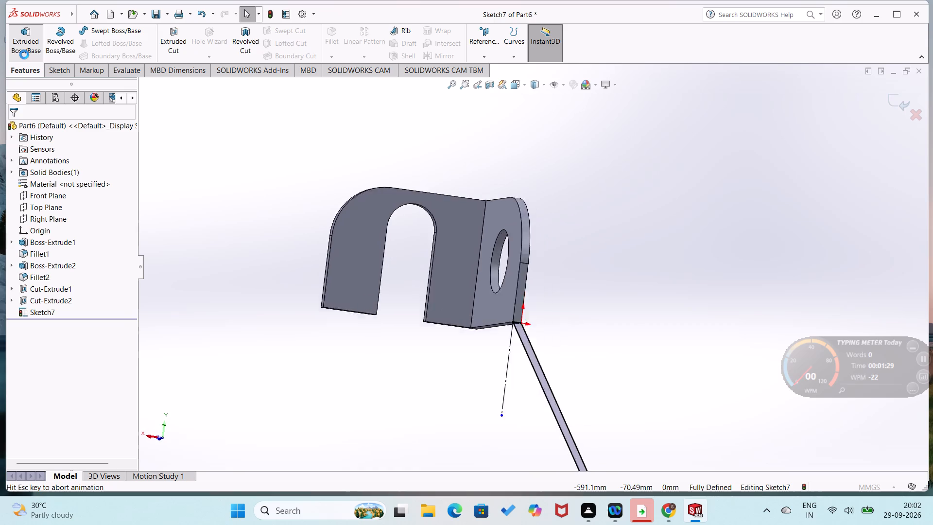
middle_drag(285, 276, 369, 313)
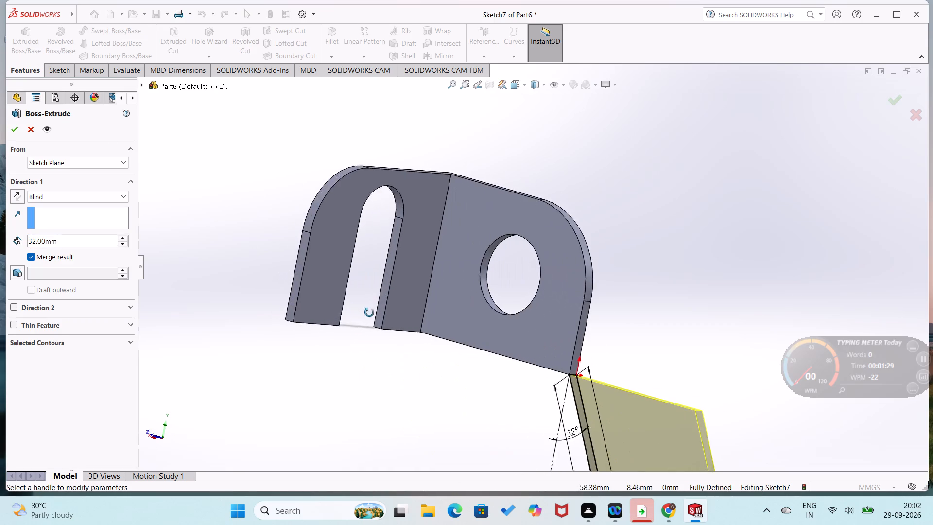
middle_drag(369, 313, 406, 315)
scroll(406, 315, up, 4)
click(20, 202)
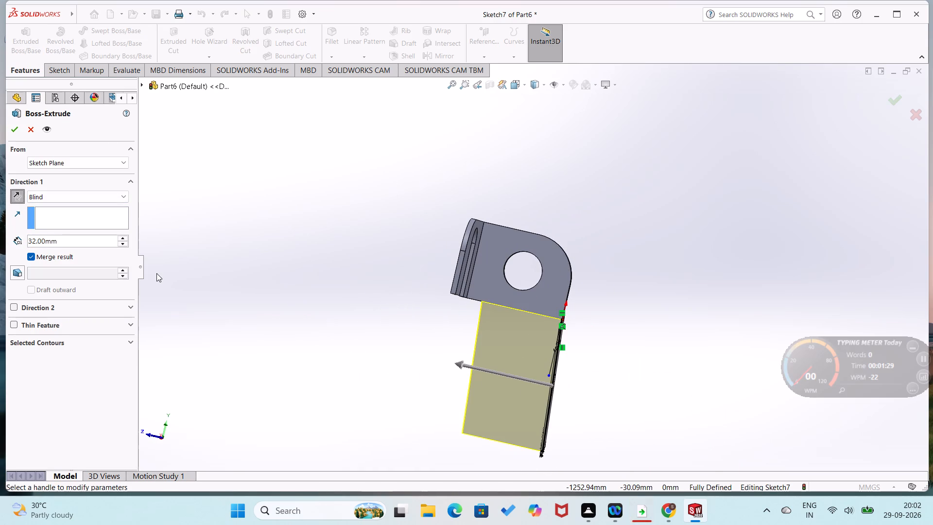
click(126, 239)
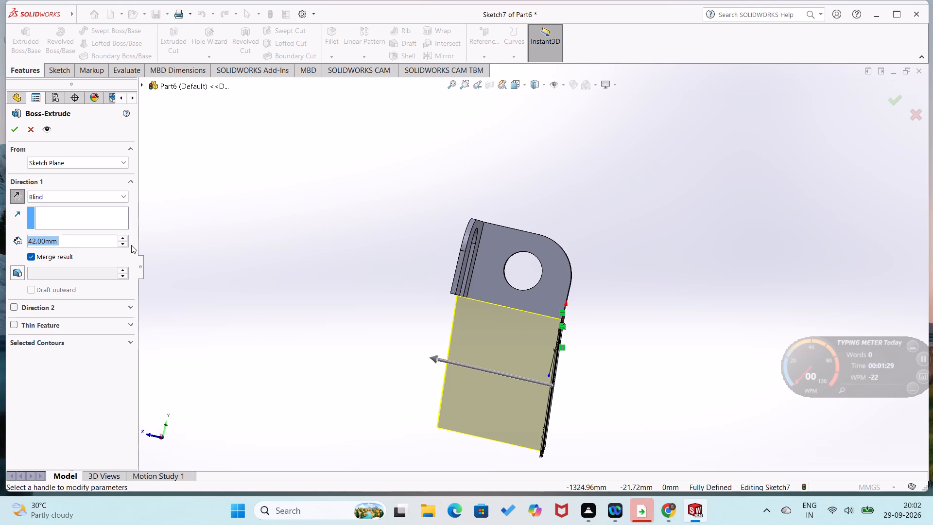
text(40)
key(Return)
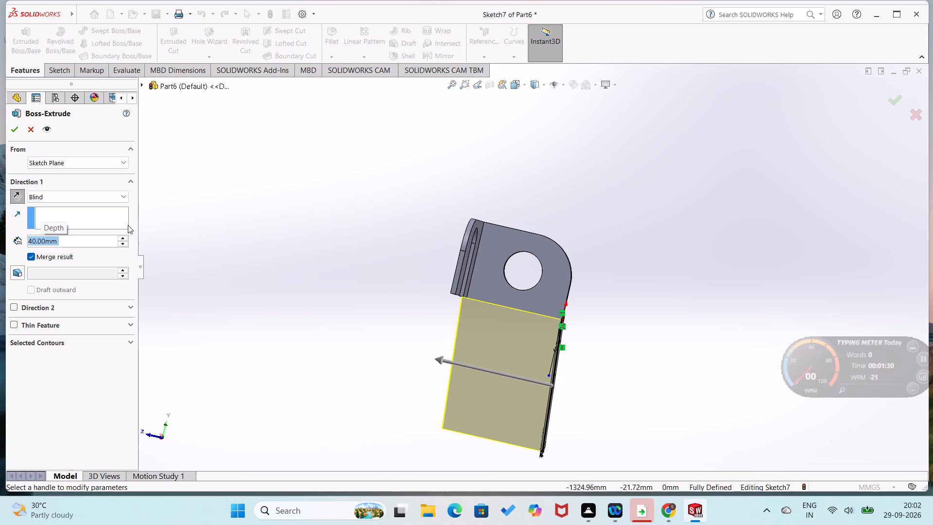
click(219, 306)
middle_drag(226, 311, 319, 423)
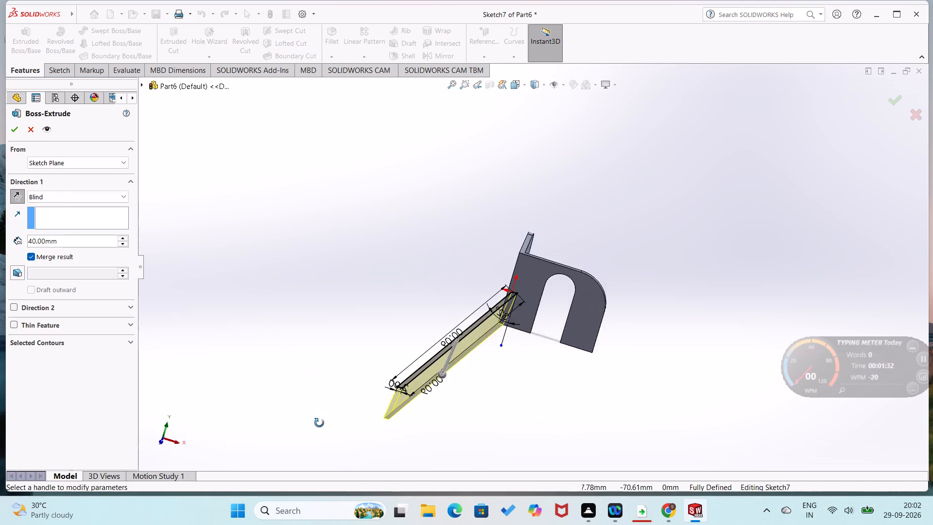
middle_drag(319, 423, 349, 496)
scroll(489, 395, down, 2)
scroll(567, 346, down, 4)
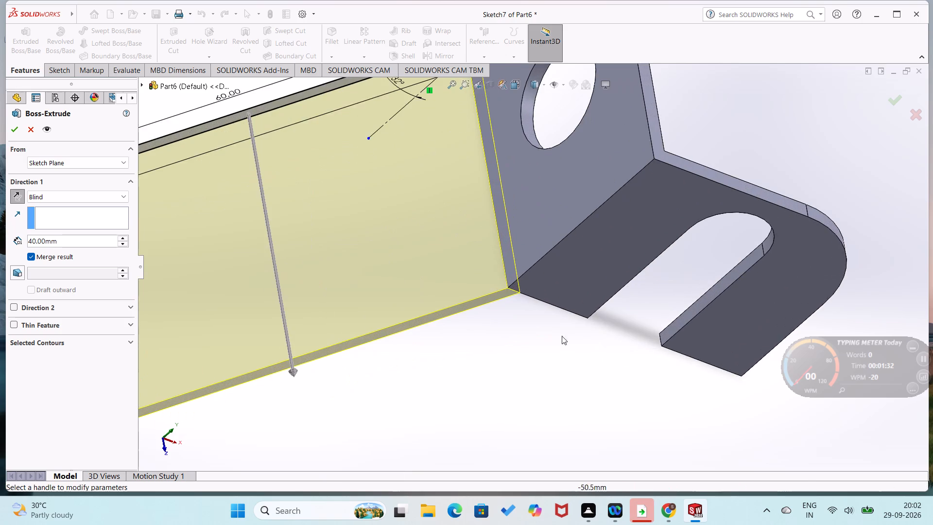
scroll(533, 320, down, 4)
scroll(505, 283, down, 2)
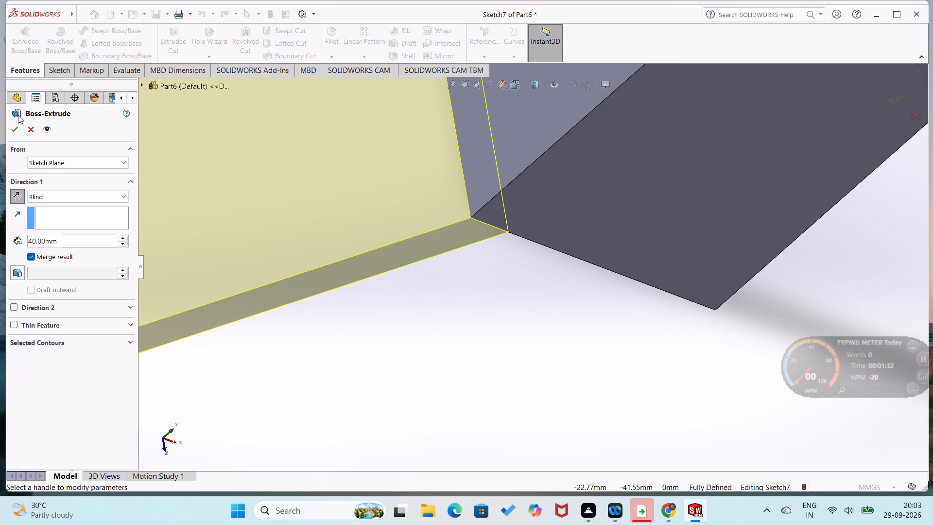
click(16, 127)
Examine the bracket and its angled flange from the isometric view and several other sides.
click(370, 370)
middle_click(373, 365)
scroll(373, 365, up, 3)
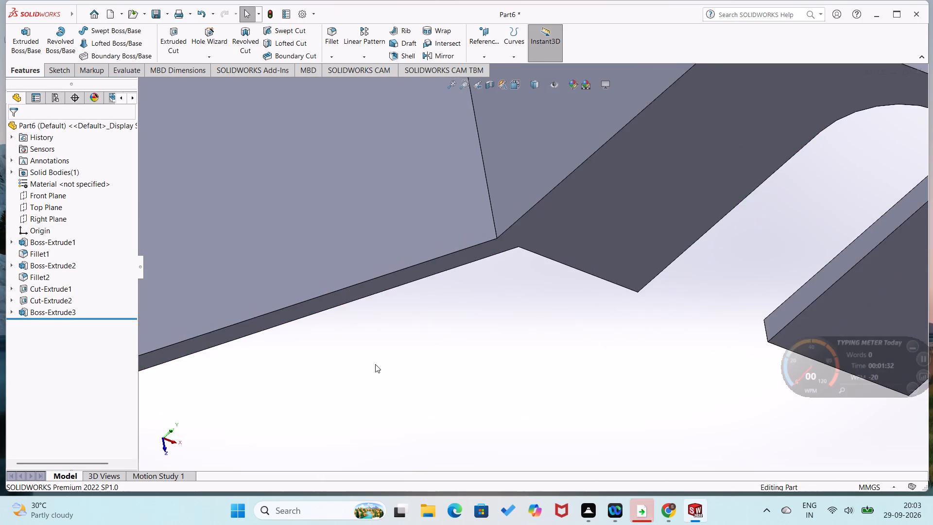
scroll(375, 364, up, 6)
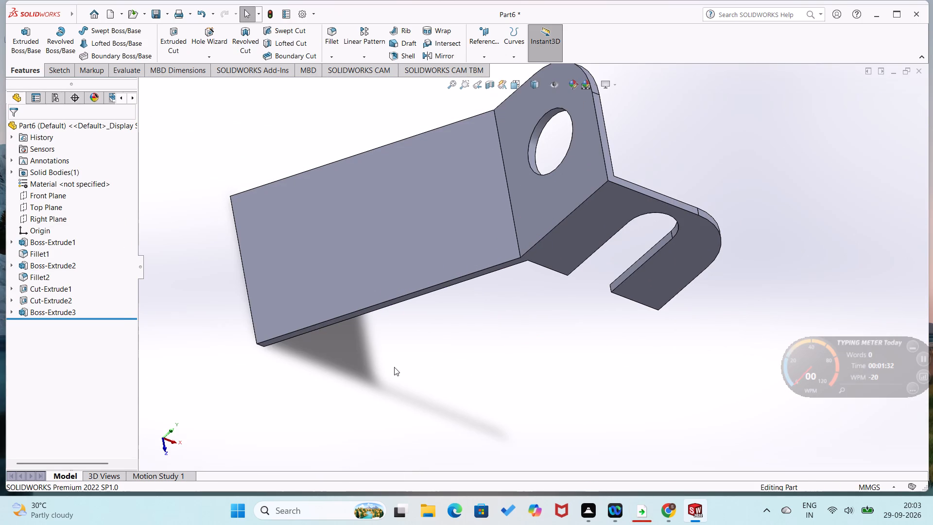
key(ctrl+7)
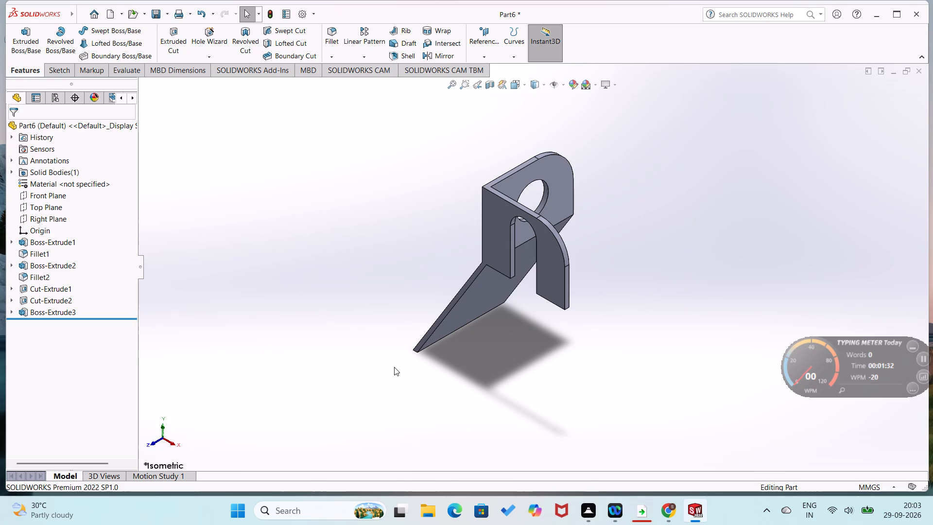
middle_drag(394, 367, 376, 321)
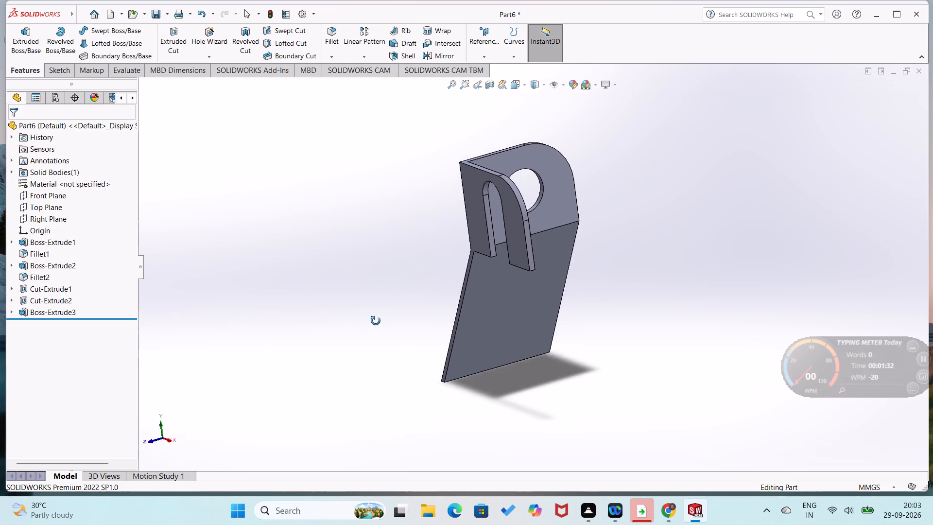
middle_drag(376, 321, 363, 261)
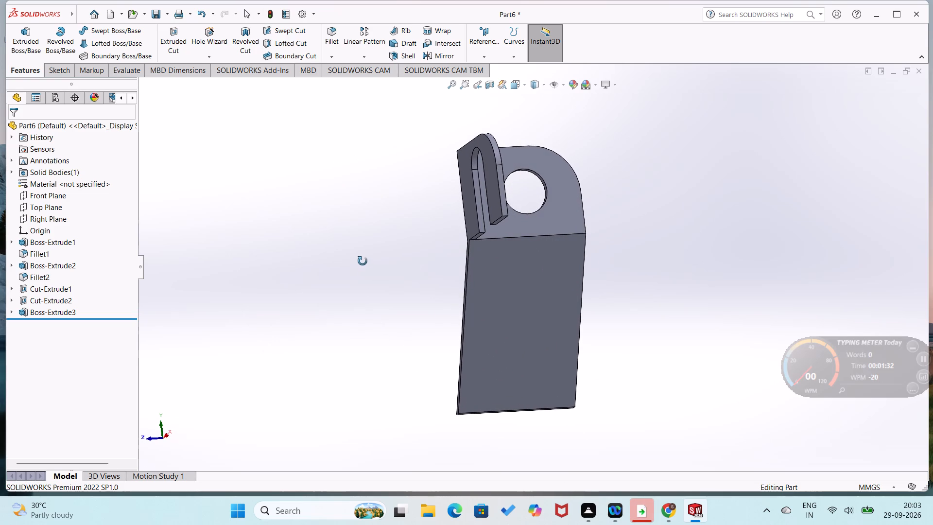
middle_drag(363, 261, 341, 259)
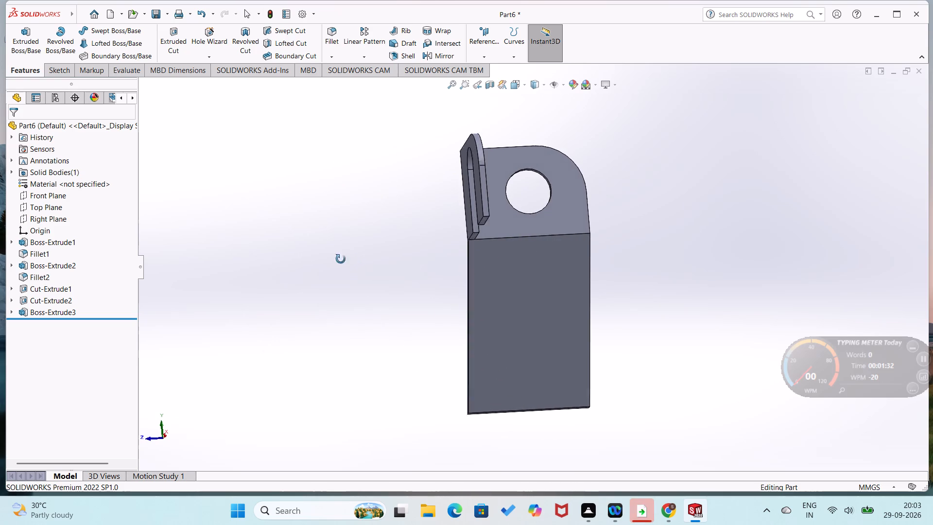
middle_drag(341, 259, 309, 250)
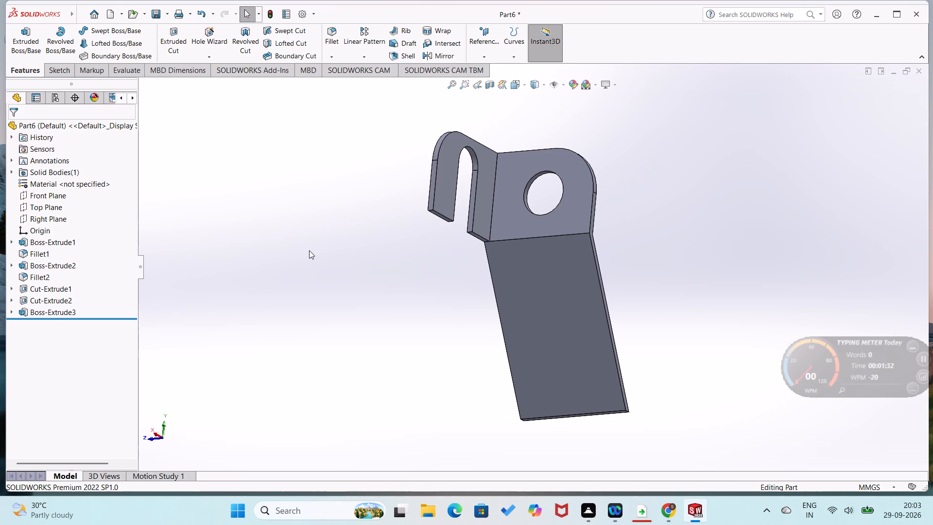
On the flange's broad sloping face, sketch a lengthwise slot with straight sides about 32.5 mm long and end radii about 8 mm.
right_click(524, 329)
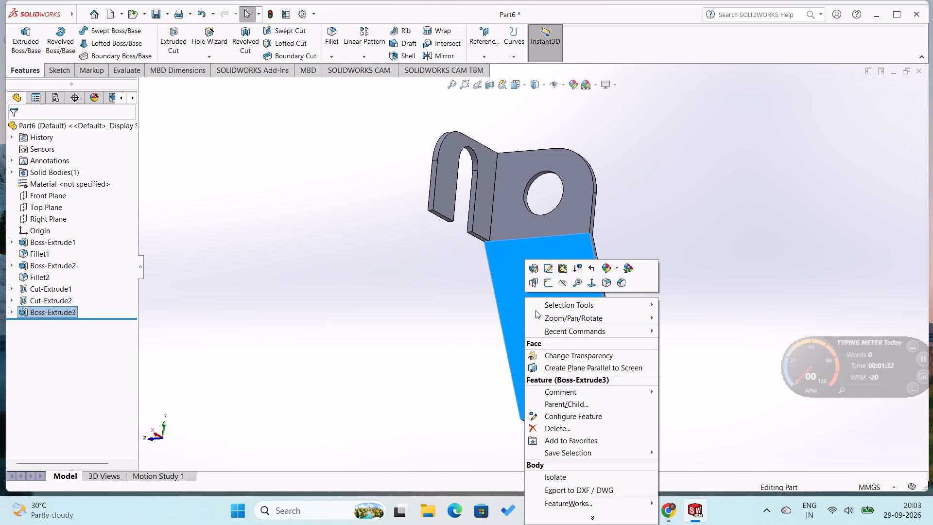
click(548, 285)
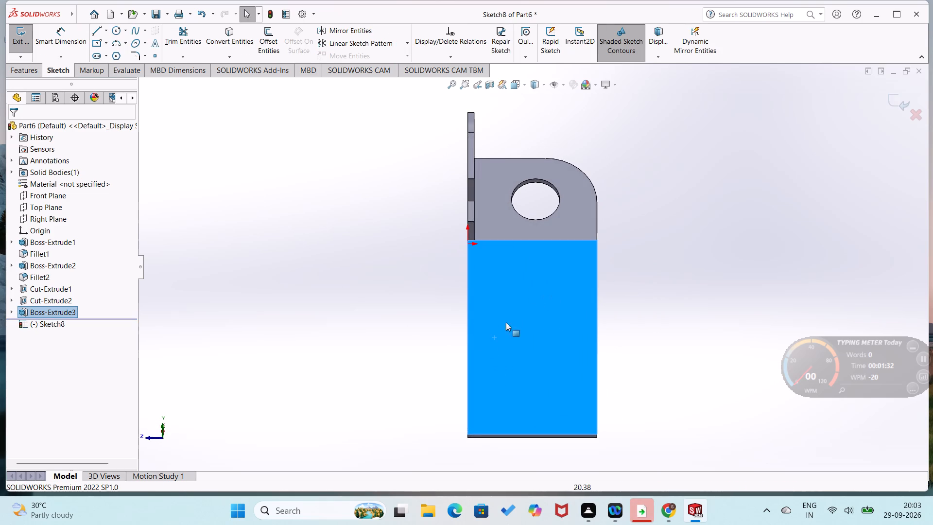
click(427, 352)
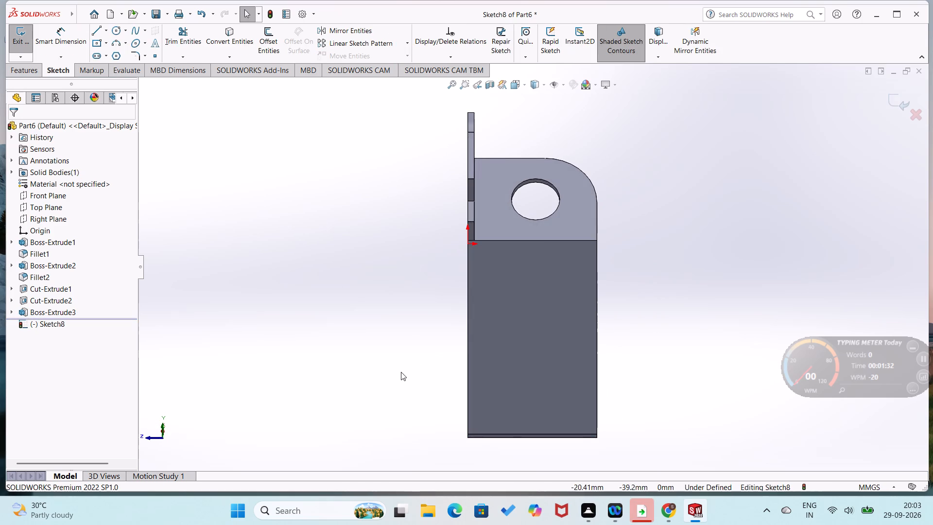
right_drag(415, 362, 370, 375)
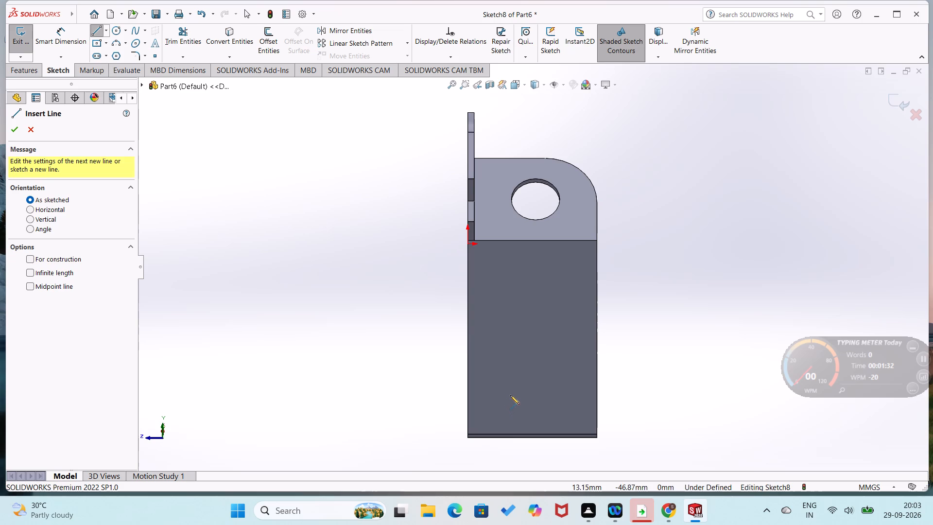
click(507, 393)
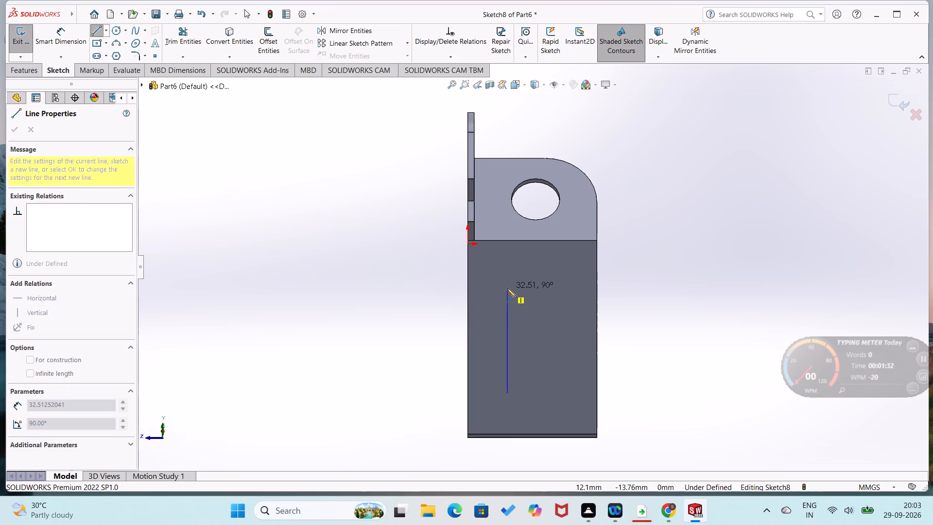
click(507, 288)
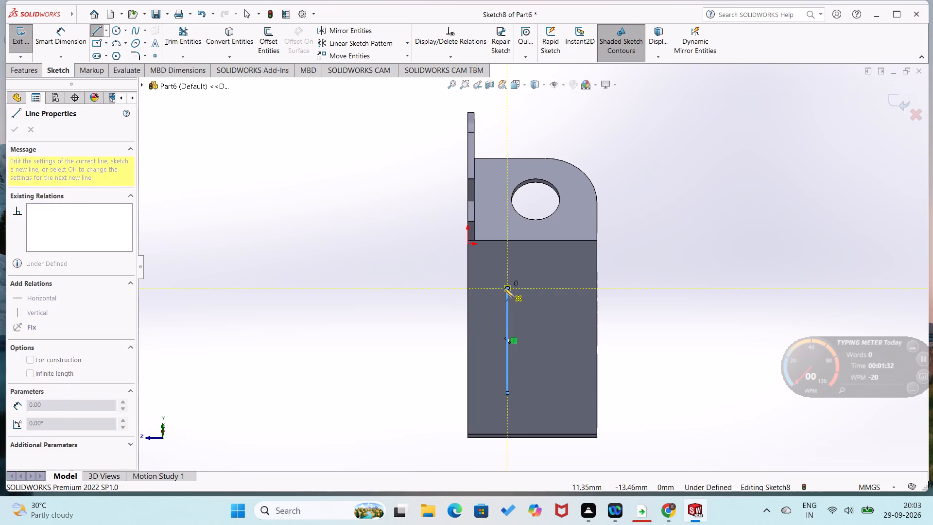
click(559, 291)
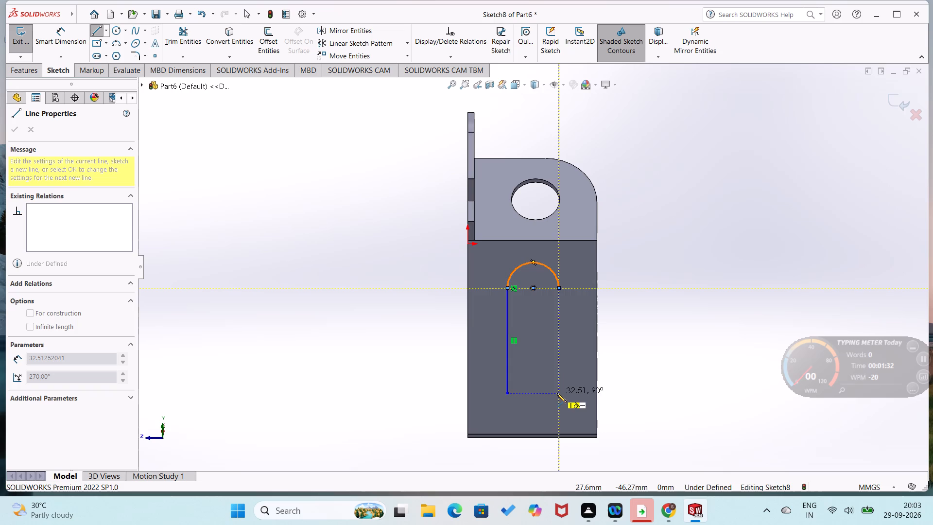
click(557, 393)
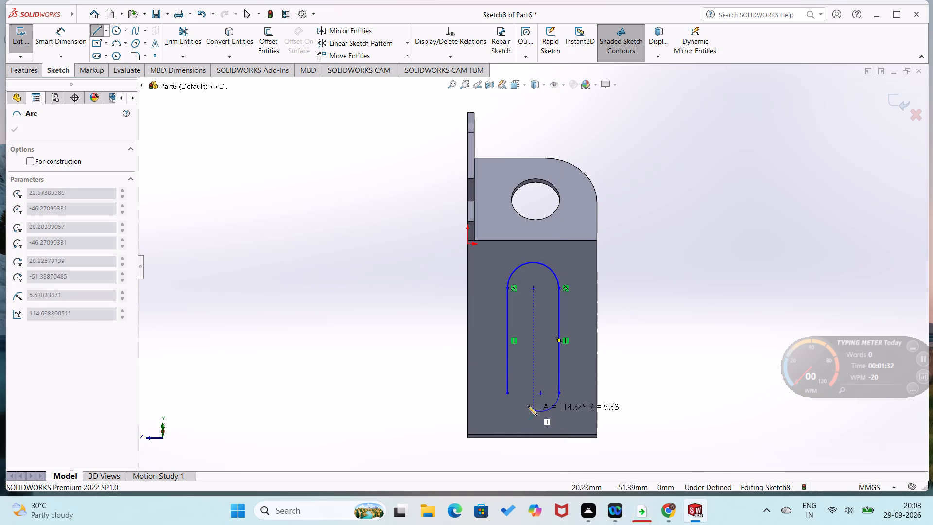
click(509, 393)
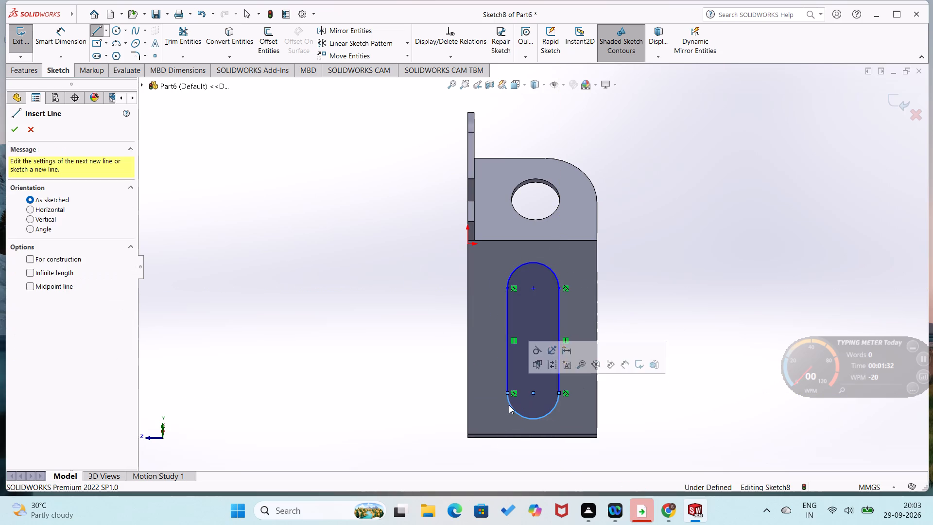
Dimension the flange slot's lower end arc to an 8 mm radius.
right_drag(497, 437, 527, 315)
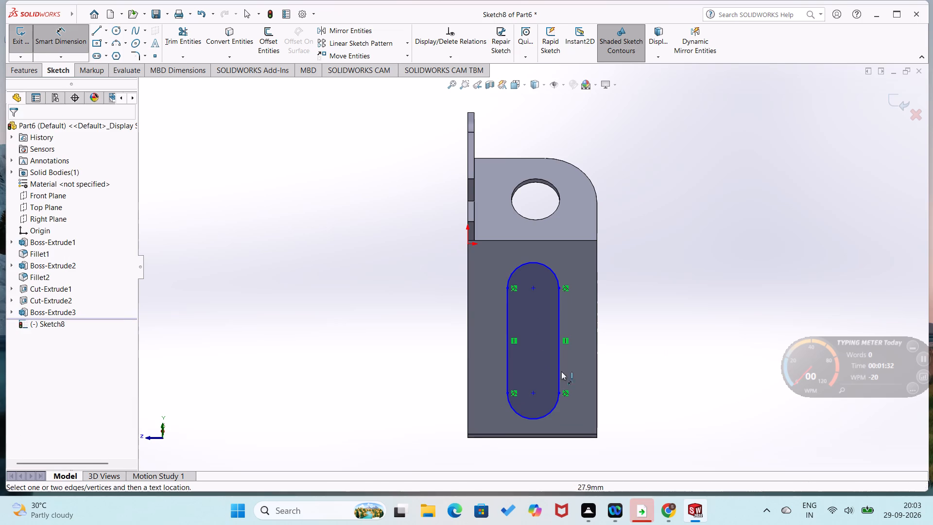
click(548, 411)
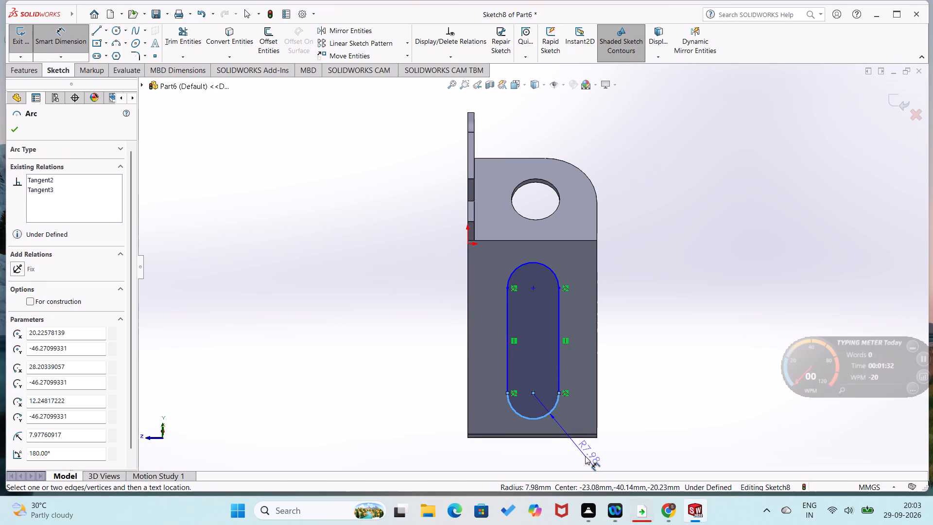
click(585, 456)
key(8)
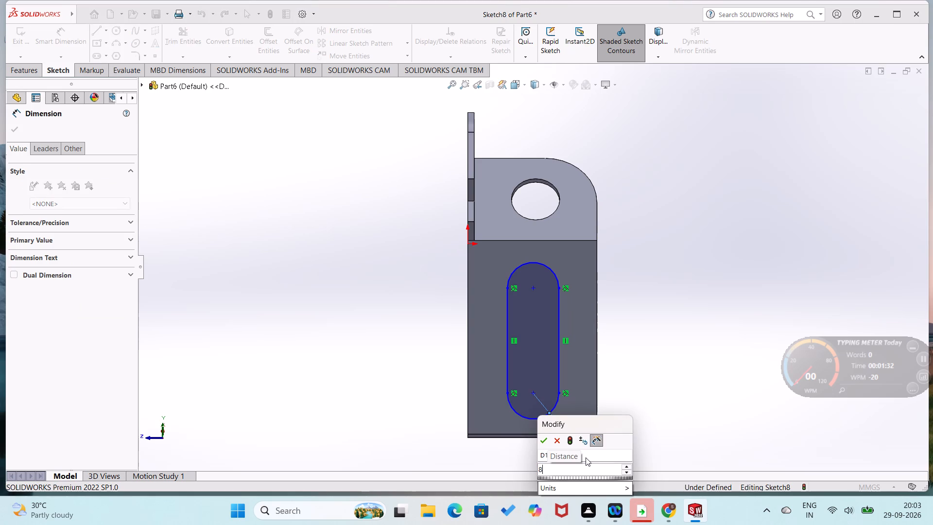
key(Return)
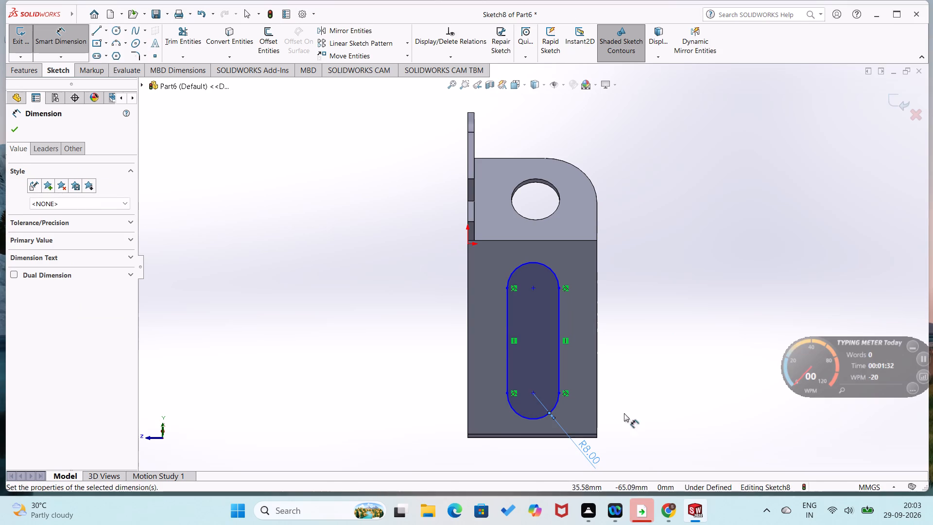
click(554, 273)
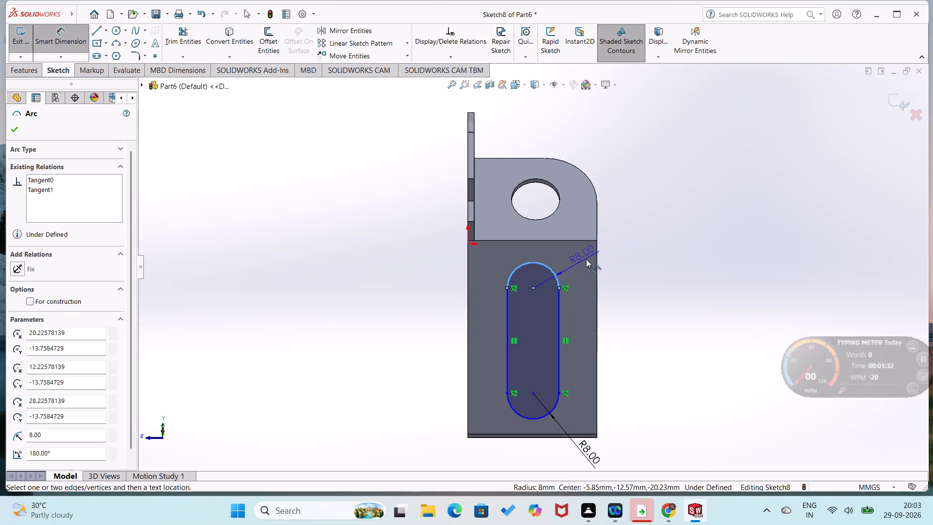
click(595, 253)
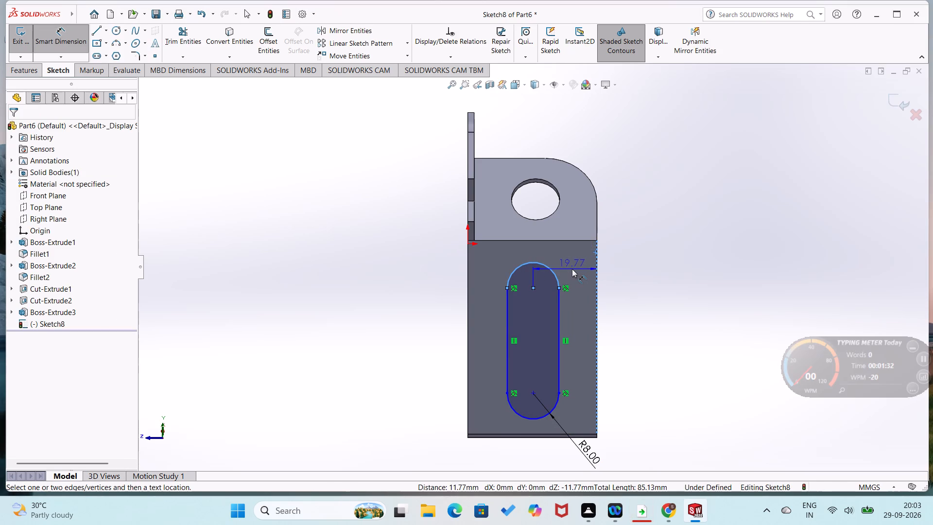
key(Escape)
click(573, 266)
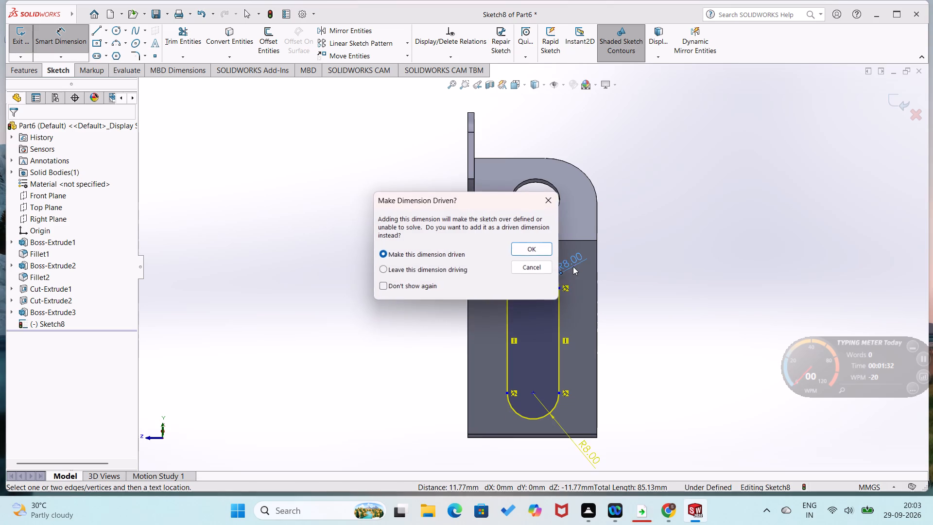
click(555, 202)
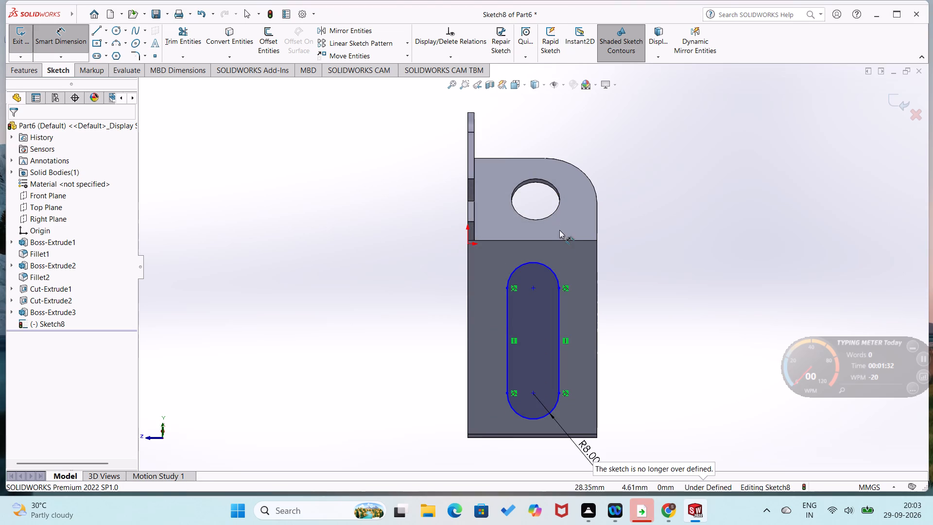
Dimension the distance between the two arc centres of the flange slot to 31 mm.
click(533, 393)
click(535, 289)
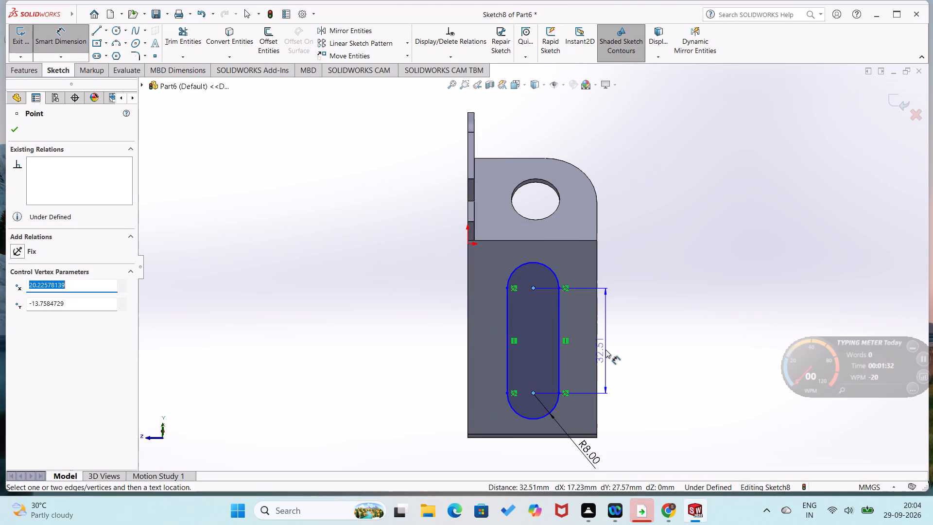
click(612, 351)
text(31)
key(Return)
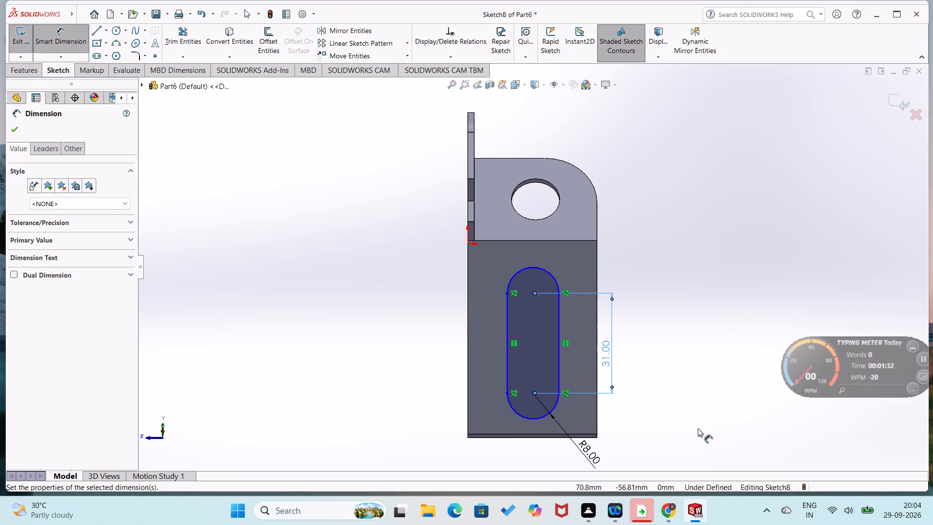
click(657, 402)
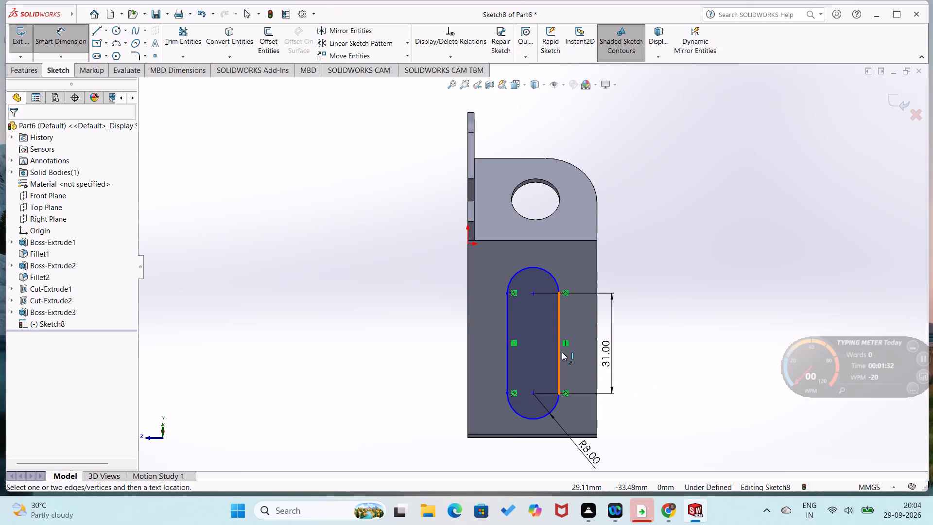
click(562, 352)
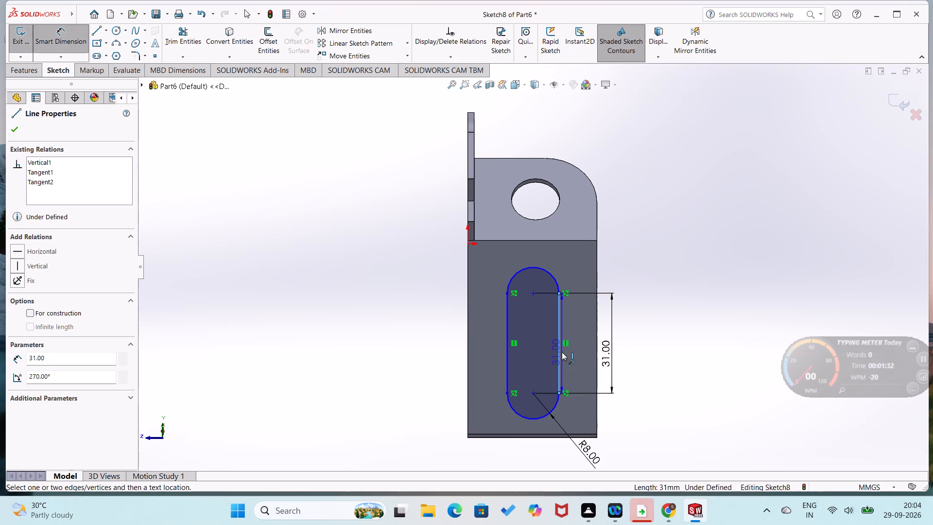
key(Escape)
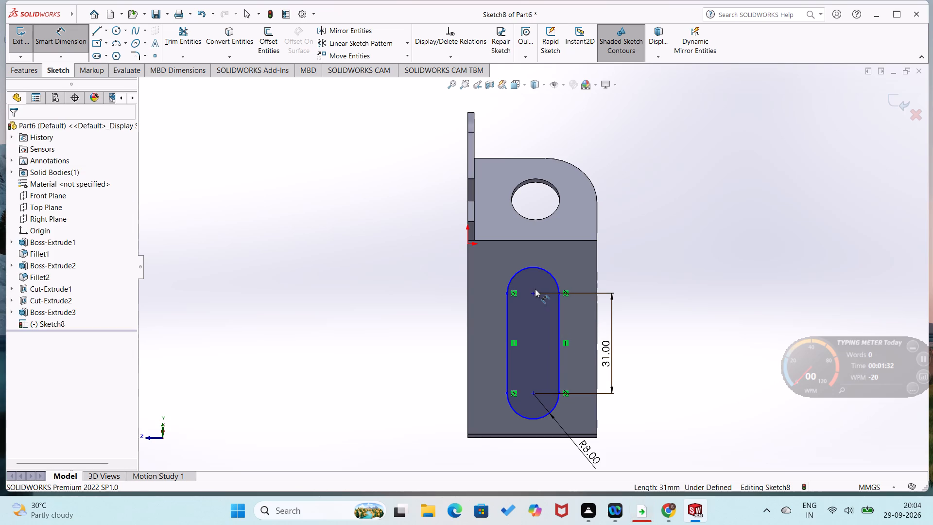
Dimension the slot's upper arc centre 13 mm from the flange's long edge farthest from the slotted plate.
click(533, 292)
click(597, 328)
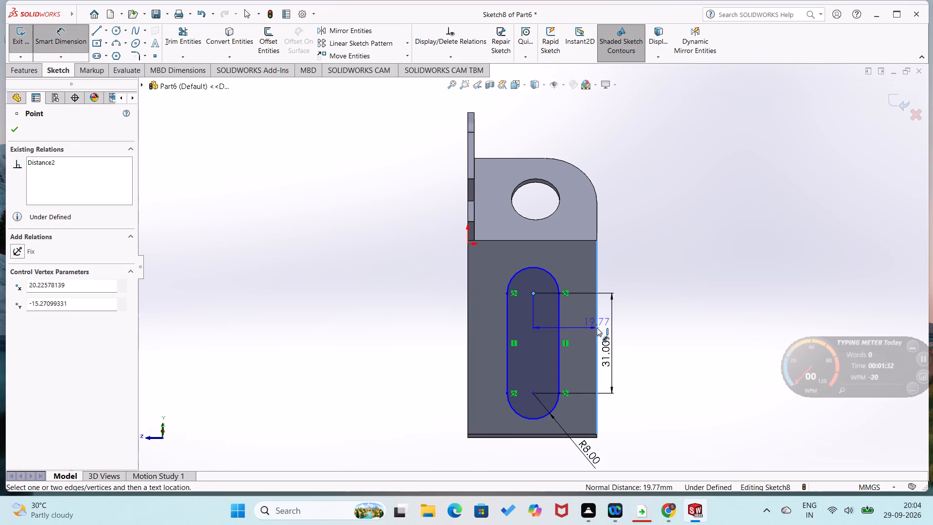
click(647, 328)
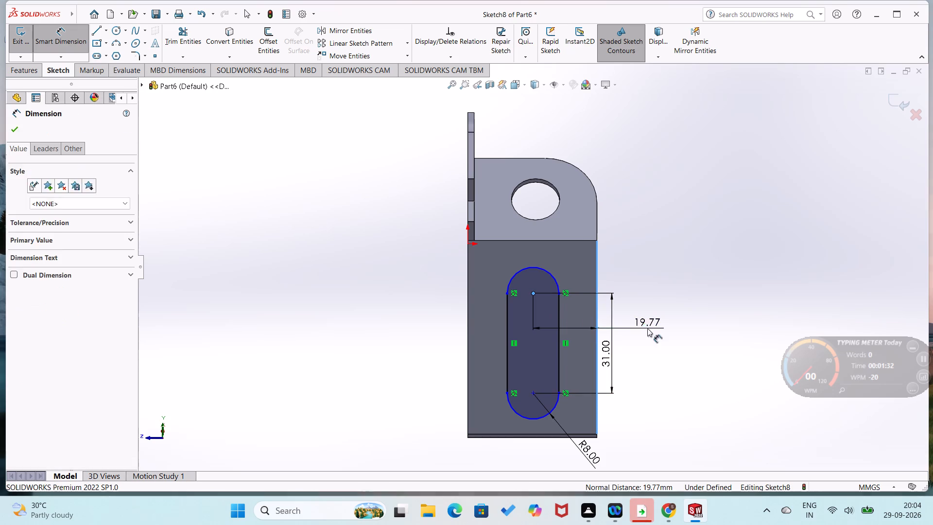
text(13)
key(Return)
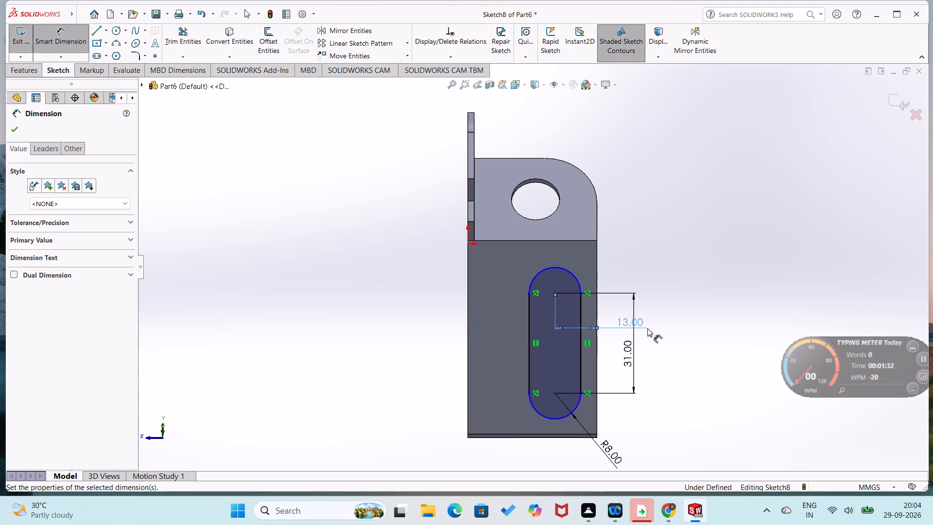
click(667, 390)
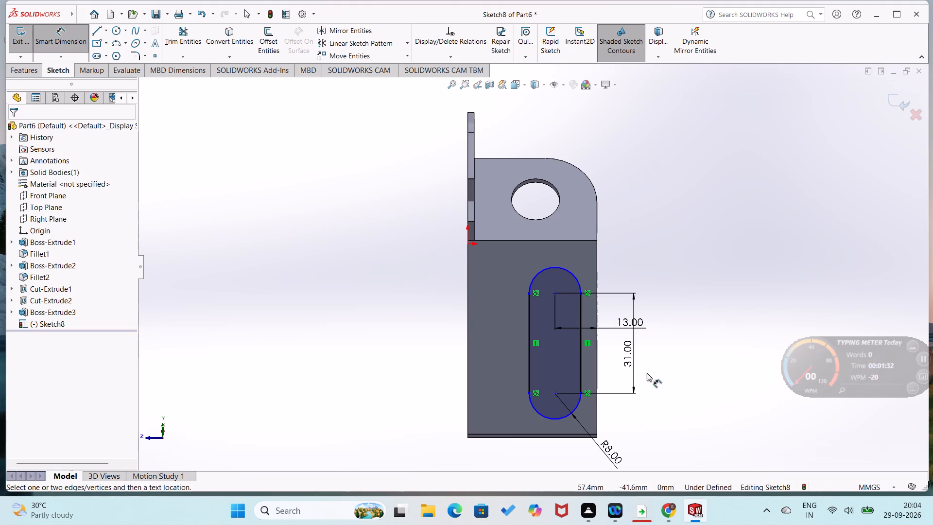
Set the distance from the slot's upper arc centre to the flange's outer long edge to 17 mm.
double_click(627, 328)
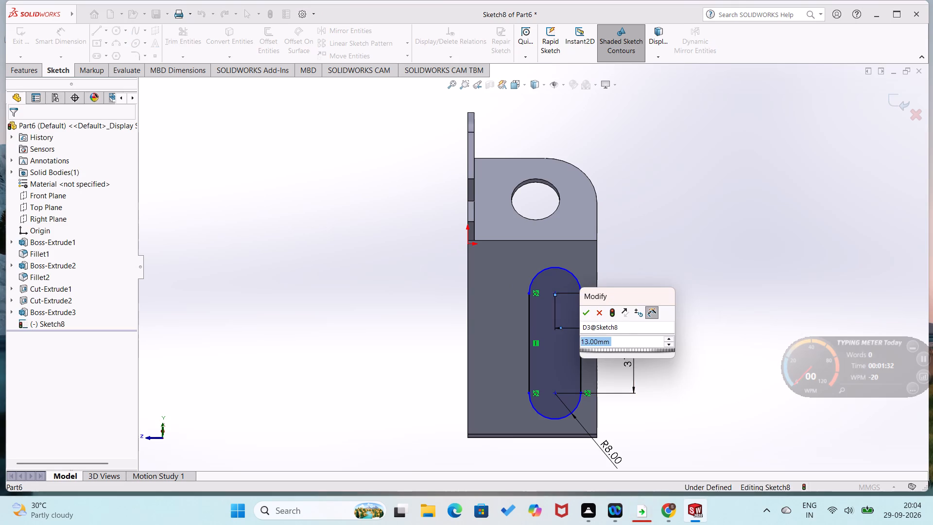
key(1)
key(7)
key(Return)
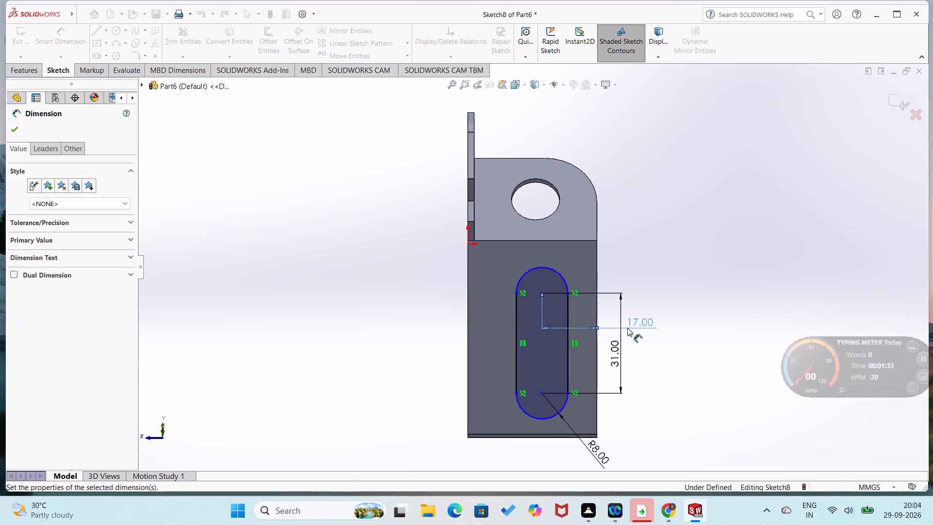
click(629, 402)
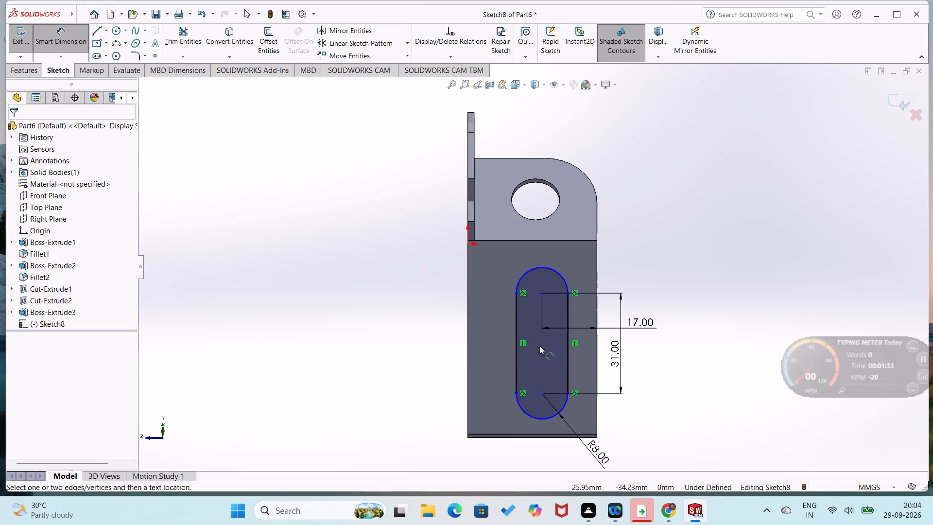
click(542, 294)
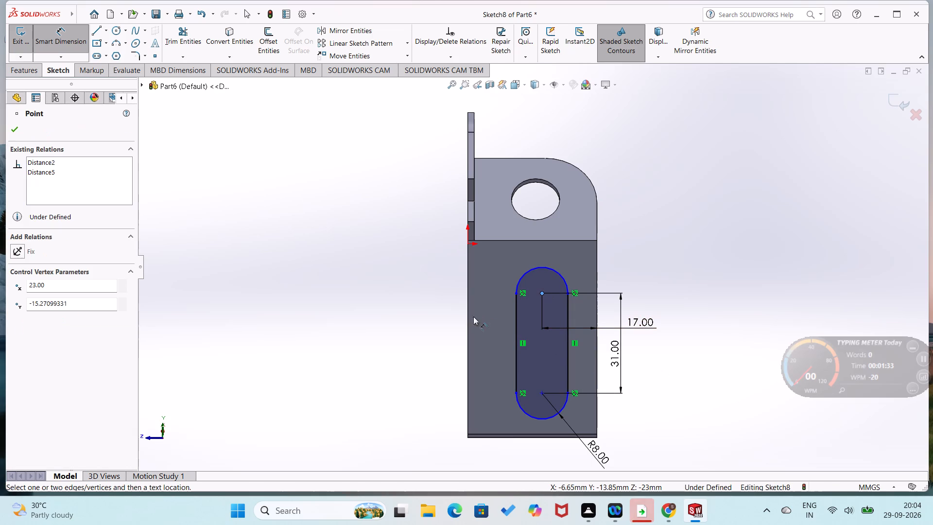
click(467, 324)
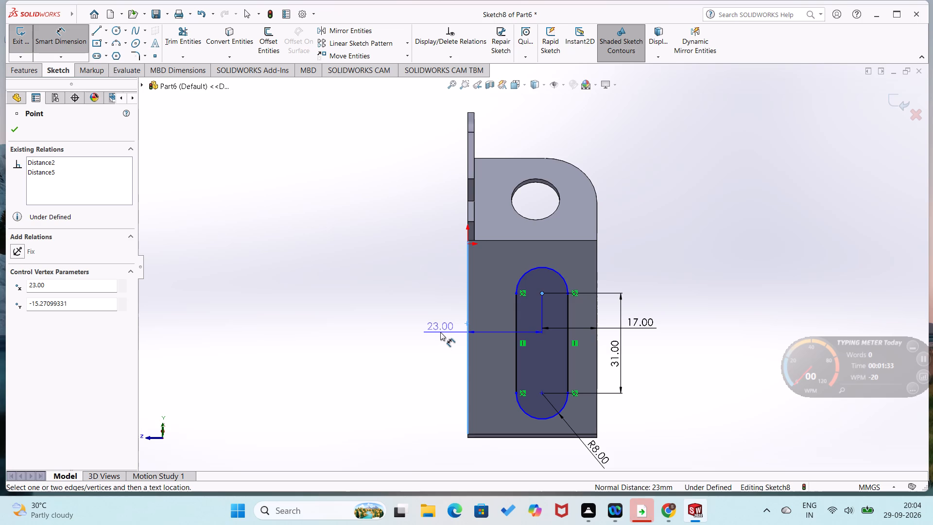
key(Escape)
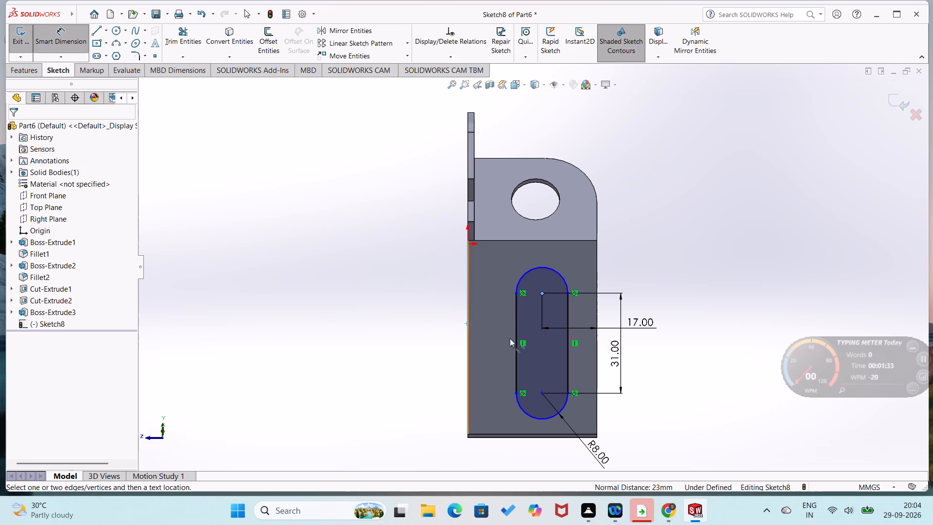
Set the distance from the slot's upper arc centre to the flange's outer long edge to 20 mm.
double_click(635, 324)
double_click(635, 324)
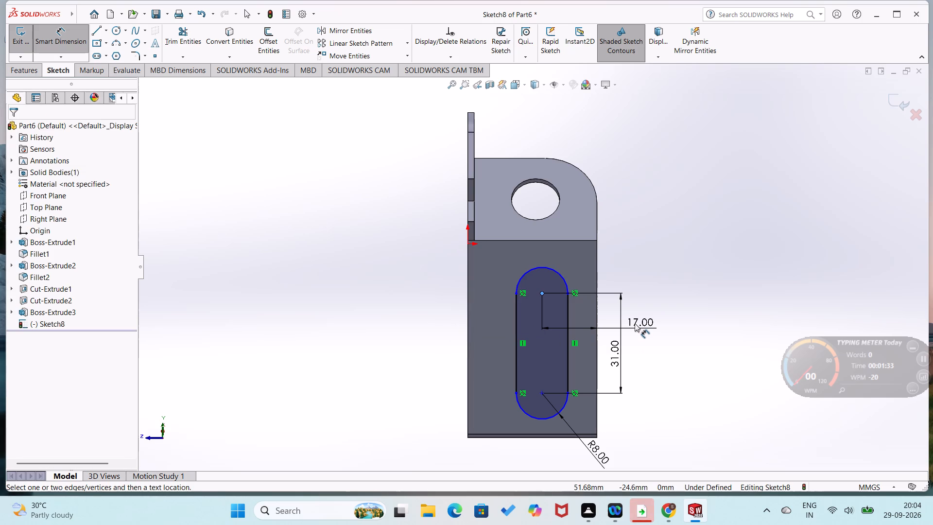
double_click(635, 323)
double_click(639, 318)
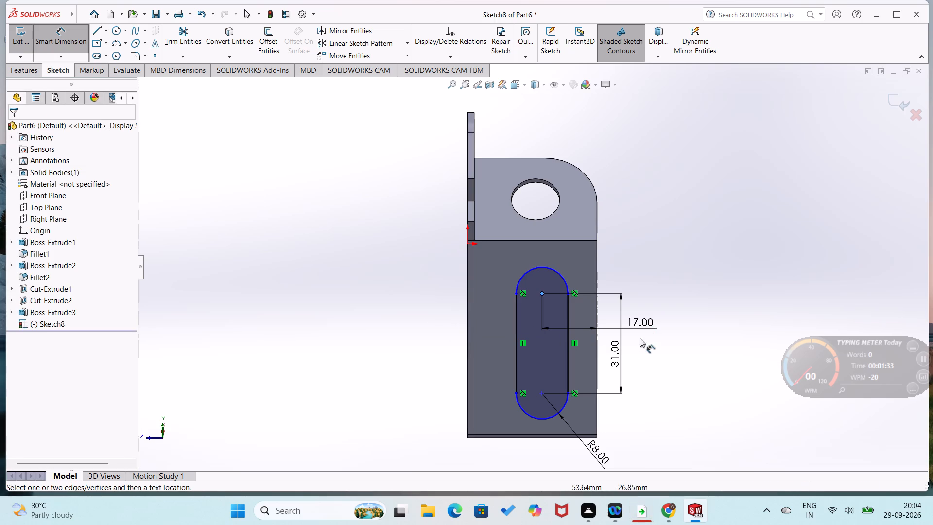
right_drag(650, 370, 682, 278)
right_drag(654, 333, 710, 260)
double_click(645, 329)
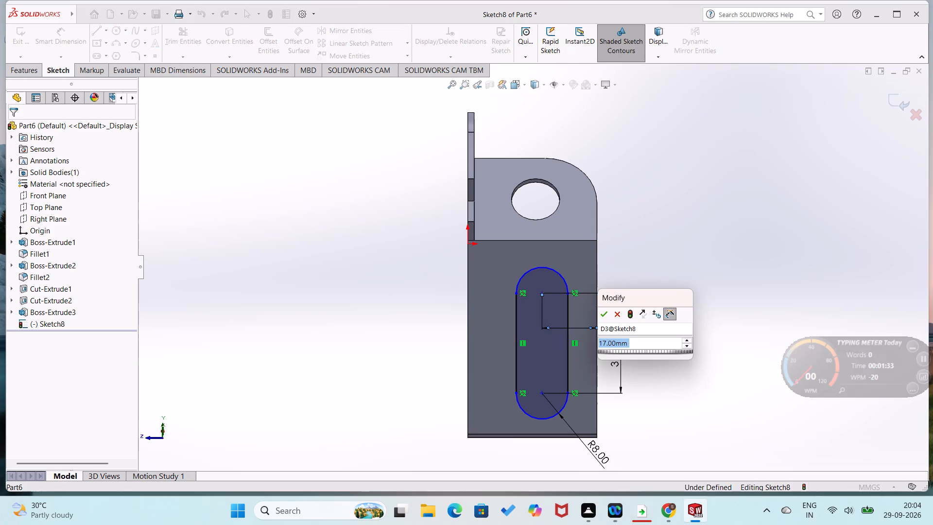
text(20)
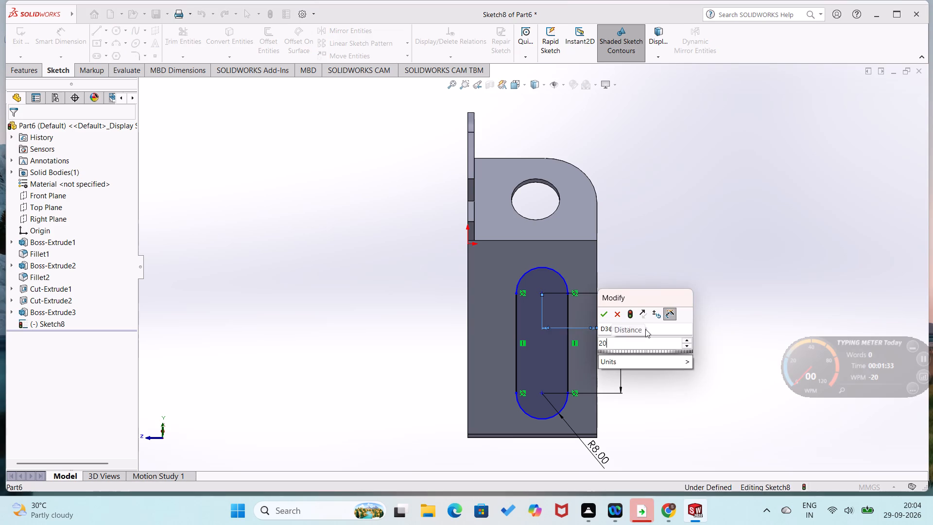
key(Return)
click(661, 365)
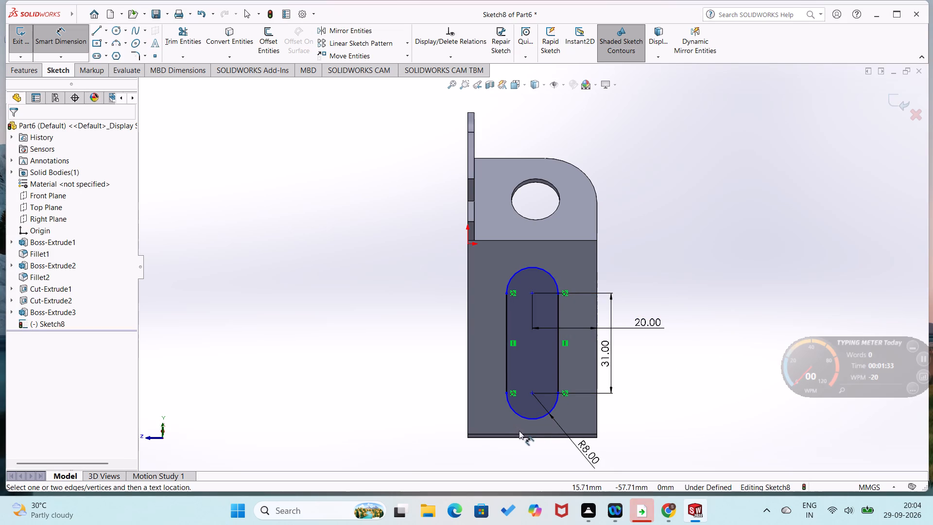
Dimension the slot's lower arc centre 12 mm from the flange's bottom edge.
click(501, 433)
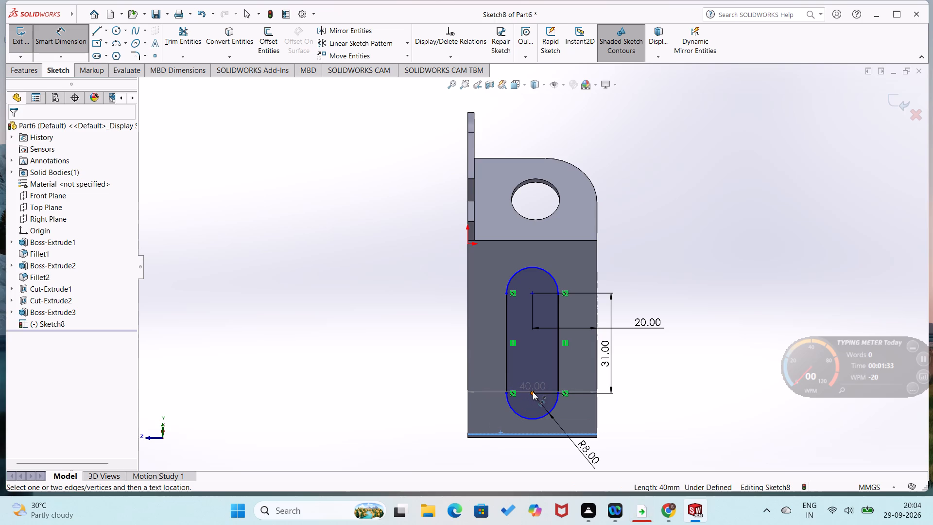
click(533, 392)
click(499, 401)
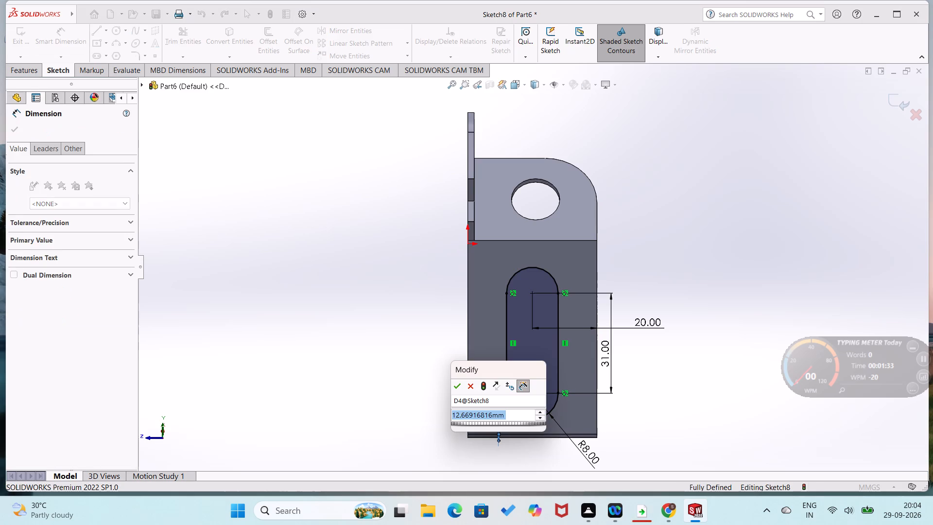
text(12)
key(Return)
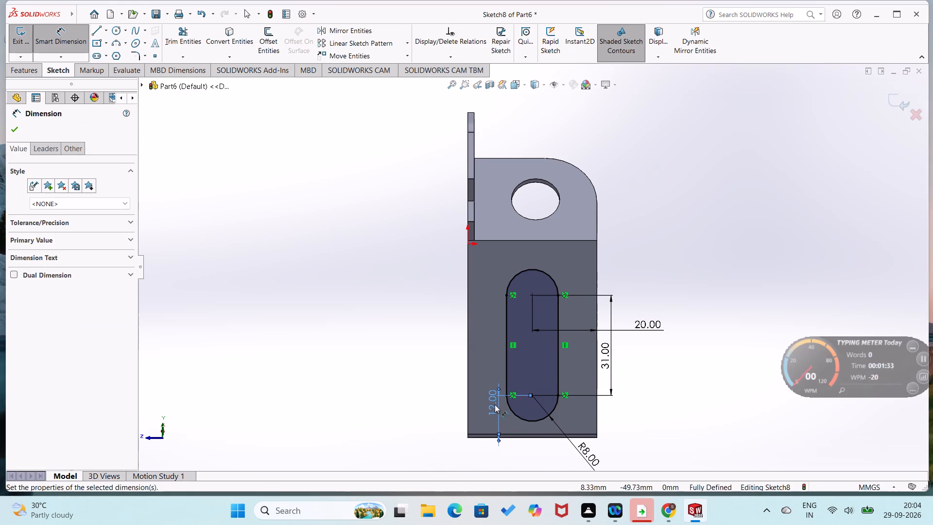
click(747, 292)
Cut the slot profile through the angled flange with a blind Extruded Cut 40 mm deep.
click(12, 71)
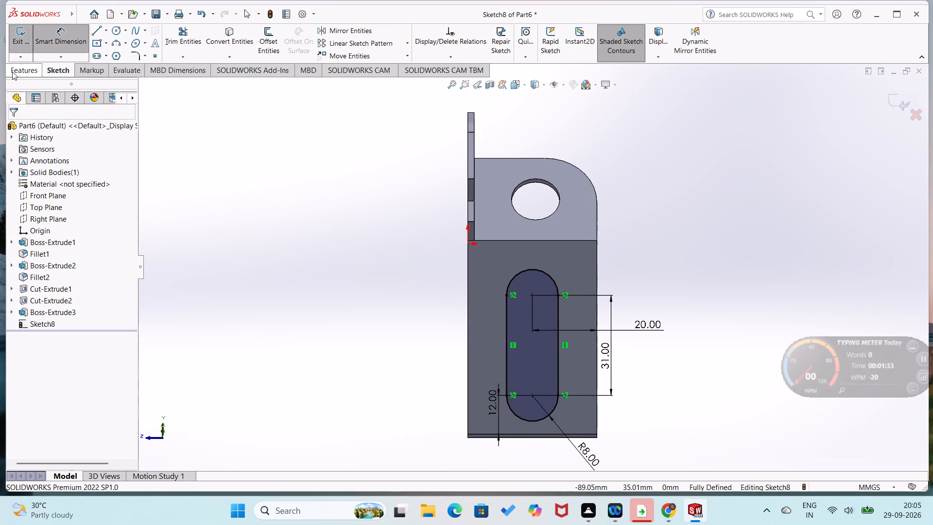
click(166, 41)
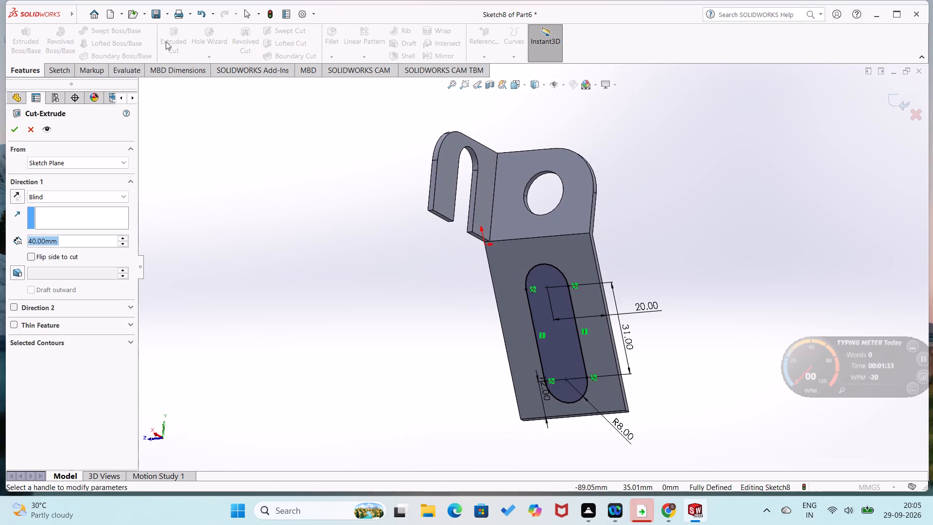
middle_drag(242, 237, 312, 278)
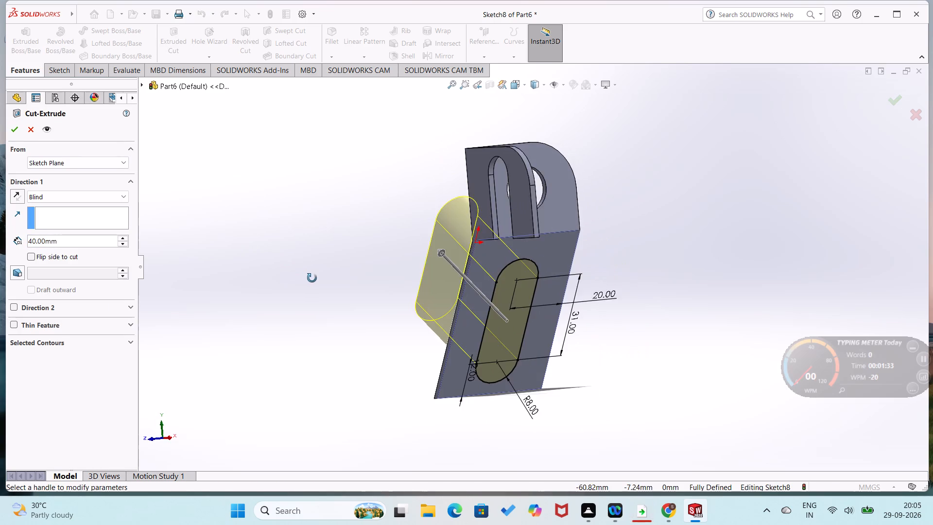
middle_drag(312, 278, 317, 280)
click(10, 126)
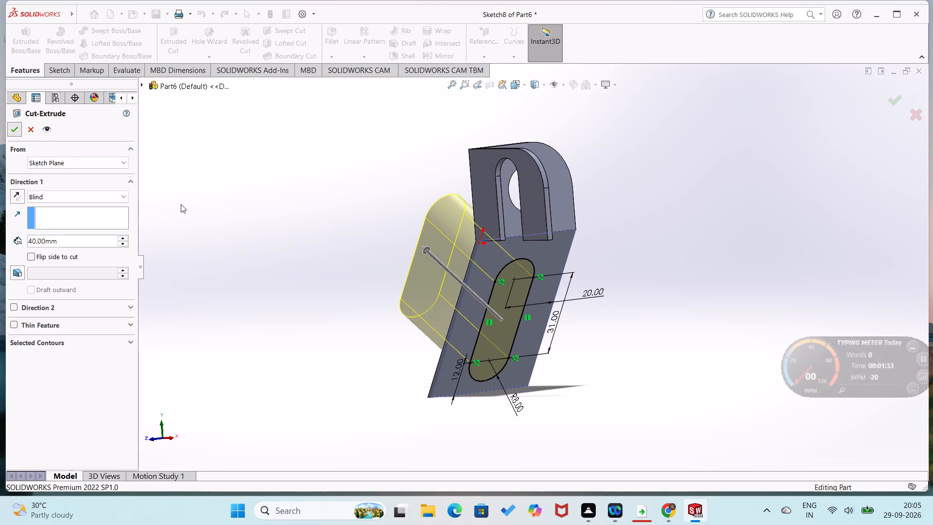
click(221, 231)
middle_drag(234, 233, 130, 125)
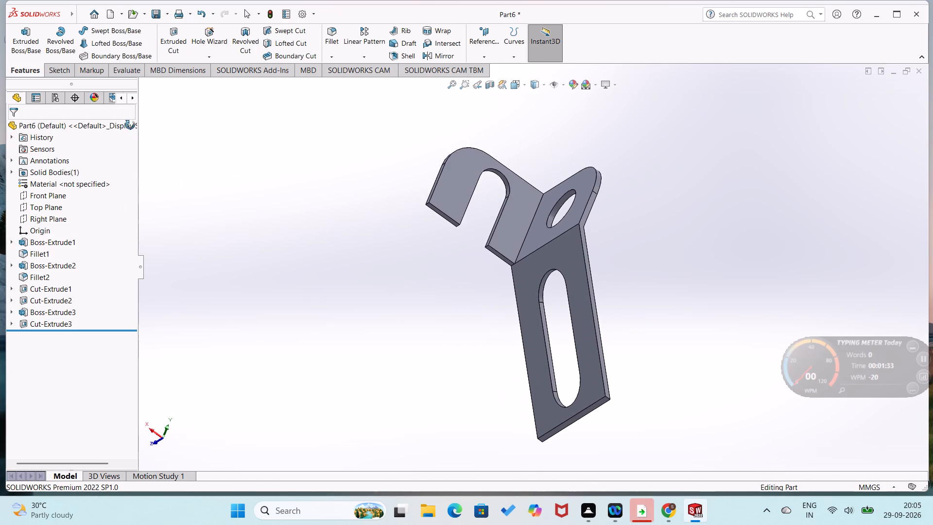
middle_drag(130, 125, 132, 114)
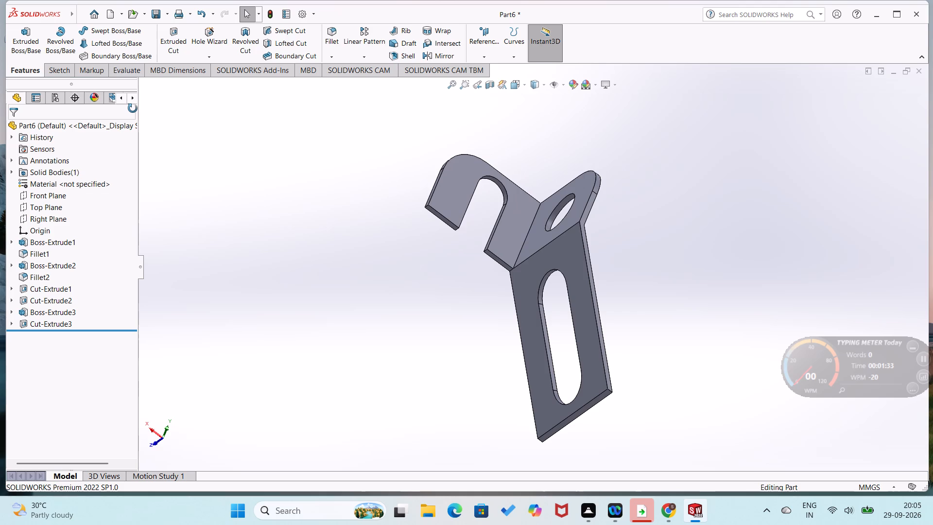
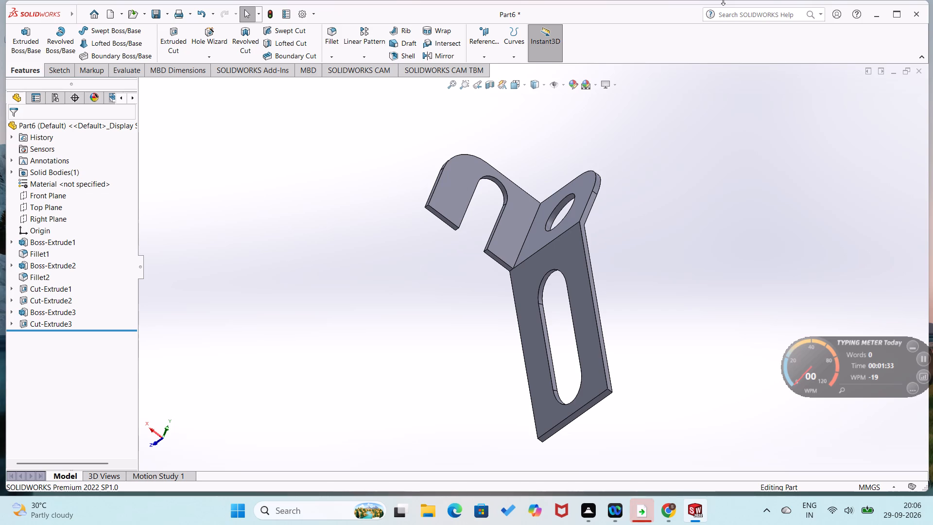
Close the open Part6 bracket document without saving it.
click(916, 71)
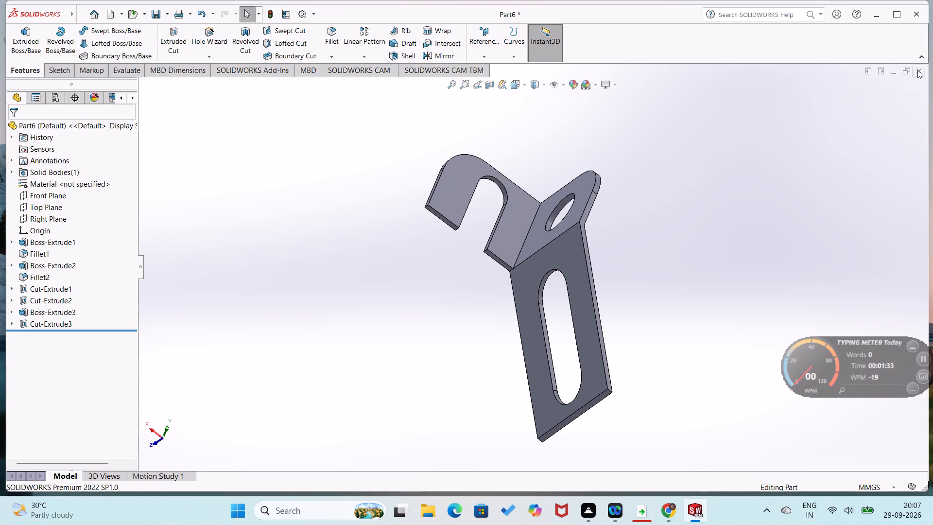
click(482, 267)
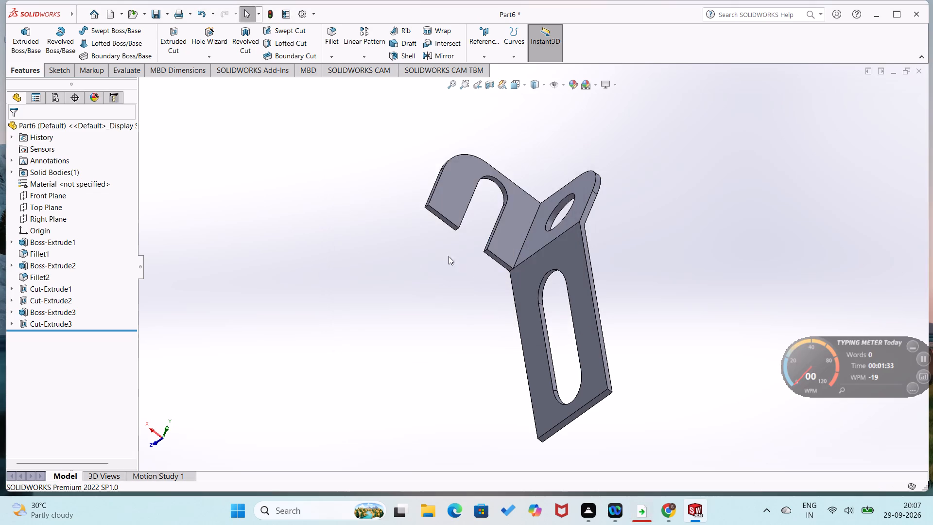
Look through the full list of recent part documents and close the list without opening any.
click(91, 9)
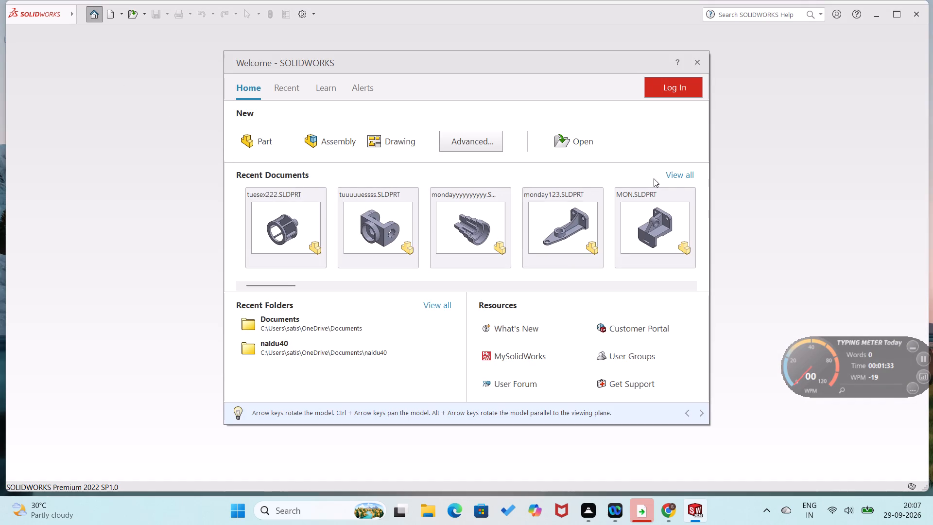
click(673, 177)
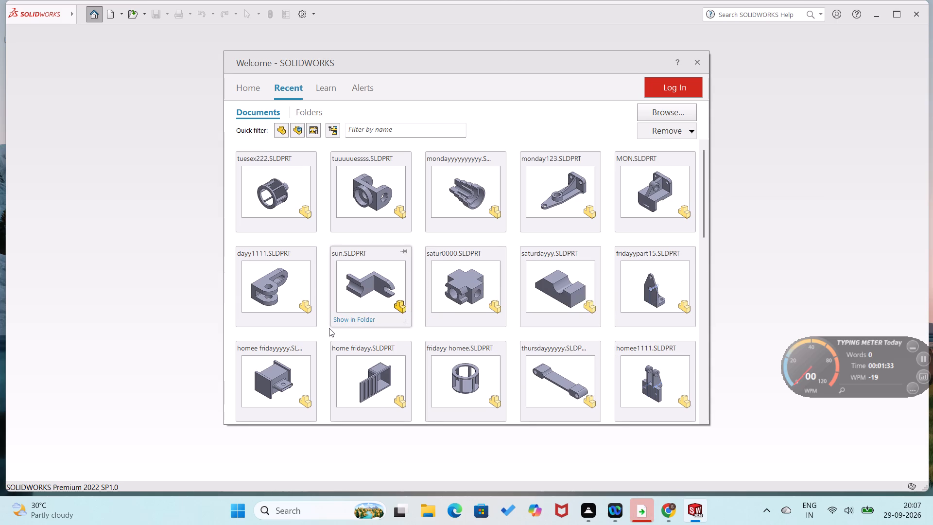
scroll(492, 350, down, 4)
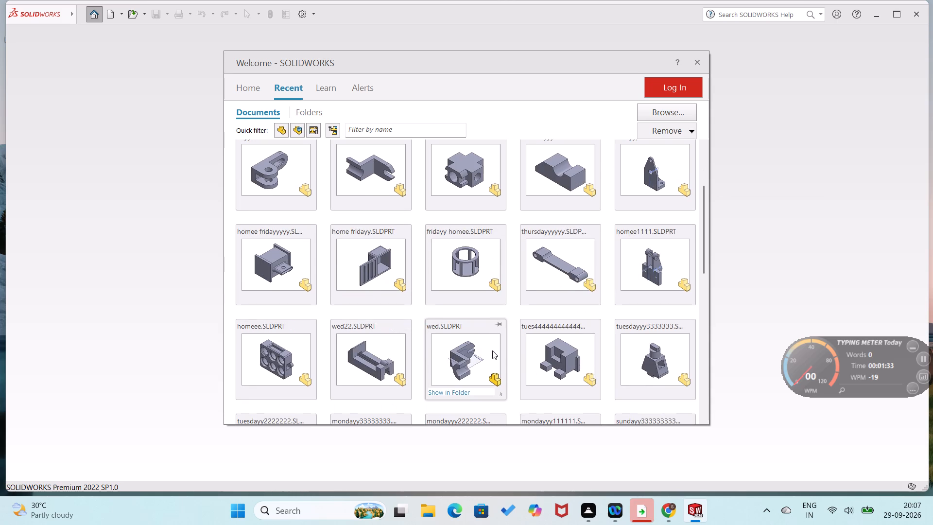
scroll(418, 367, up, 2)
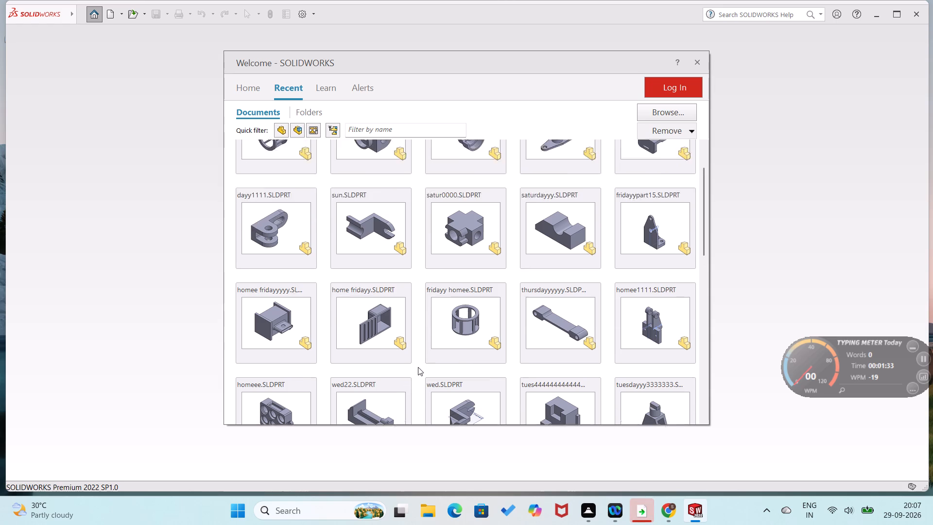
scroll(418, 367, up, 3)
scroll(418, 367, down, 19)
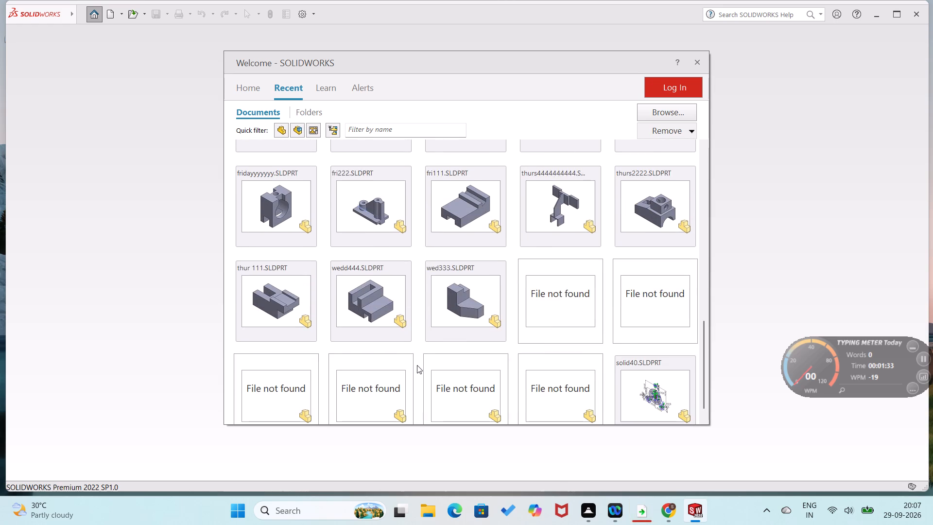
scroll(417, 365, down, 4)
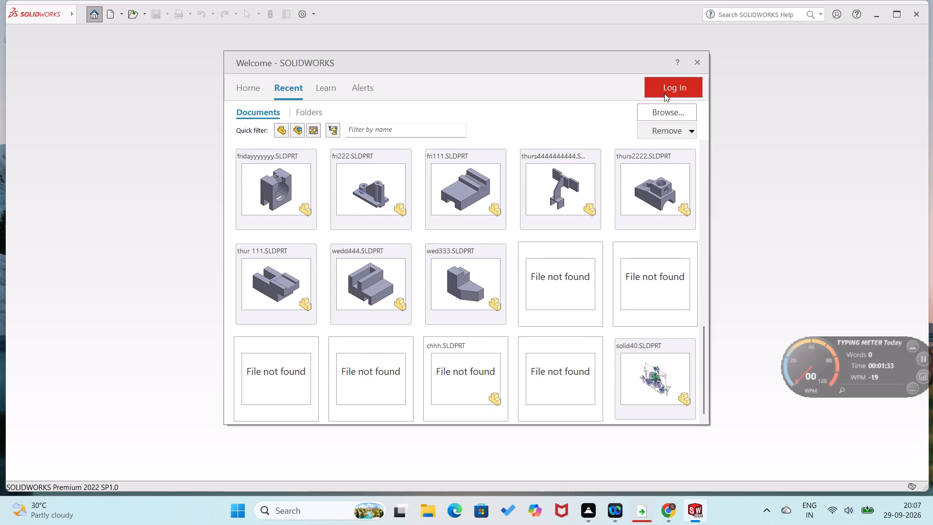
click(700, 60)
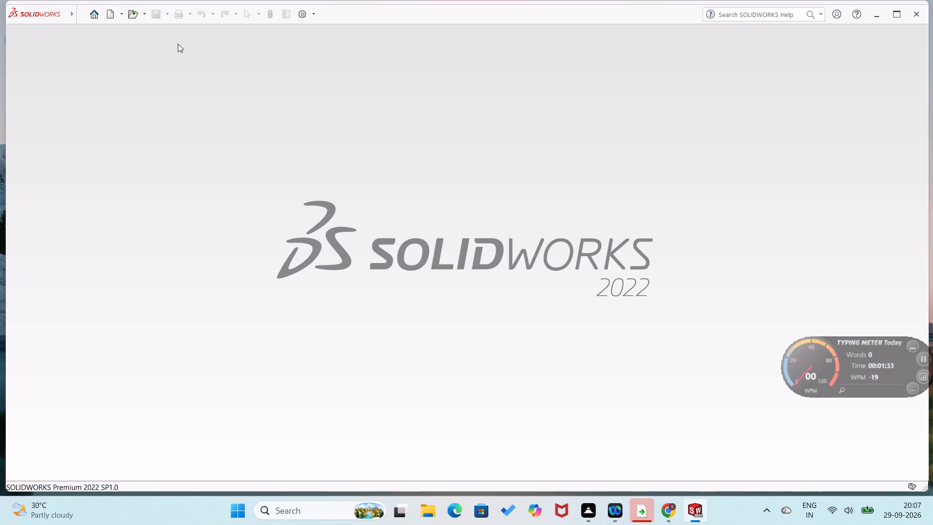
Create a new part document.
click(96, 15)
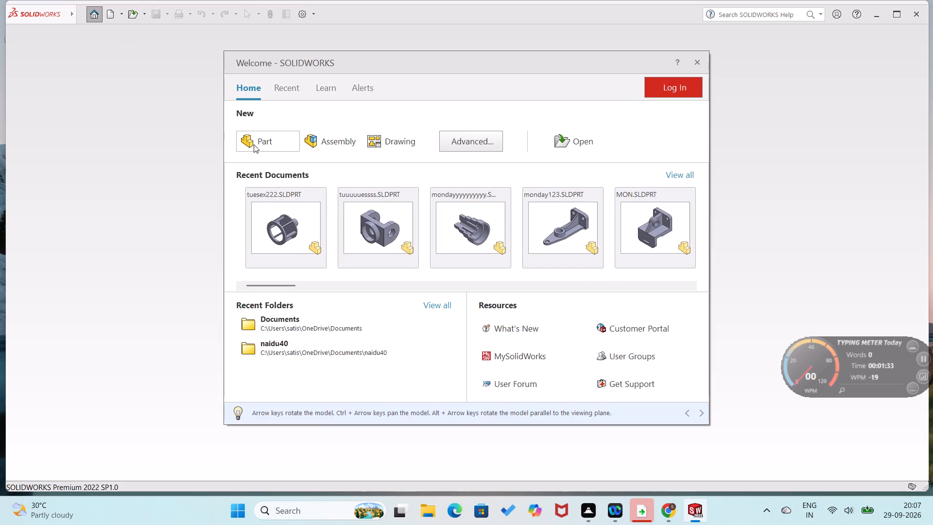
click(254, 141)
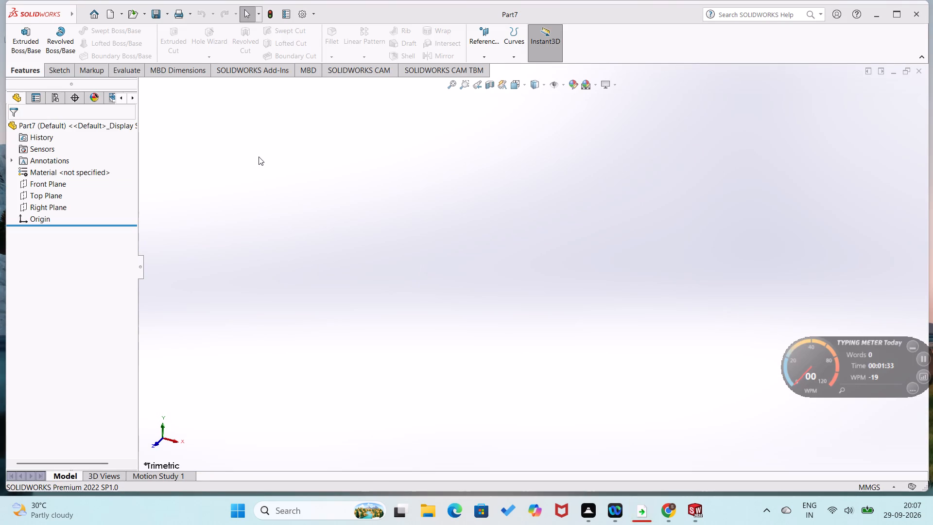
On the Right Plane, sketch a circle centred on the origin and dimension its diameter to 56 mm.
right_click(35, 204)
click(44, 183)
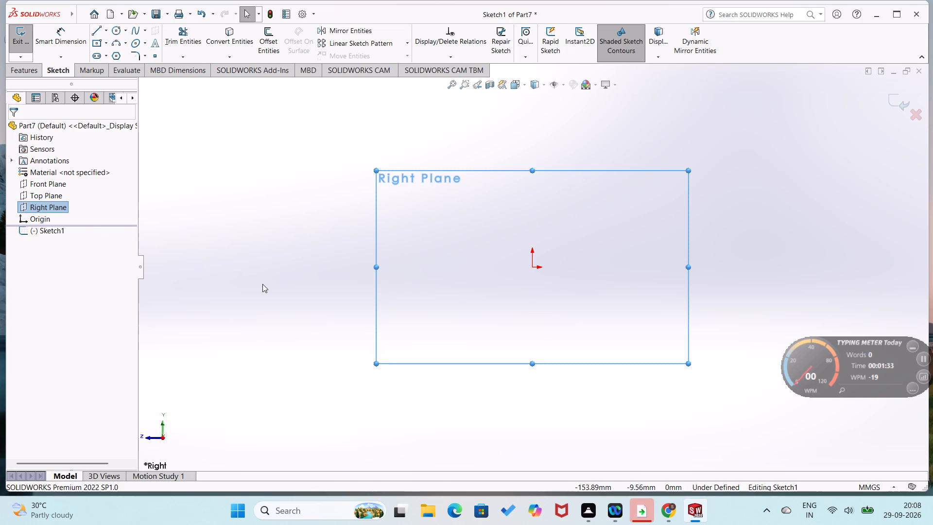
scroll(262, 284, down, 1)
middle_drag(264, 286, 286, 302)
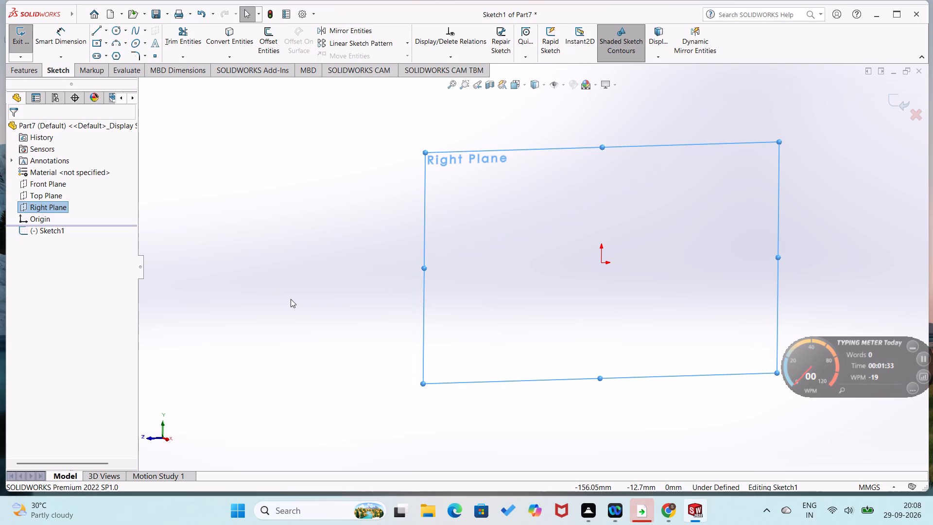
key(ctrl+8)
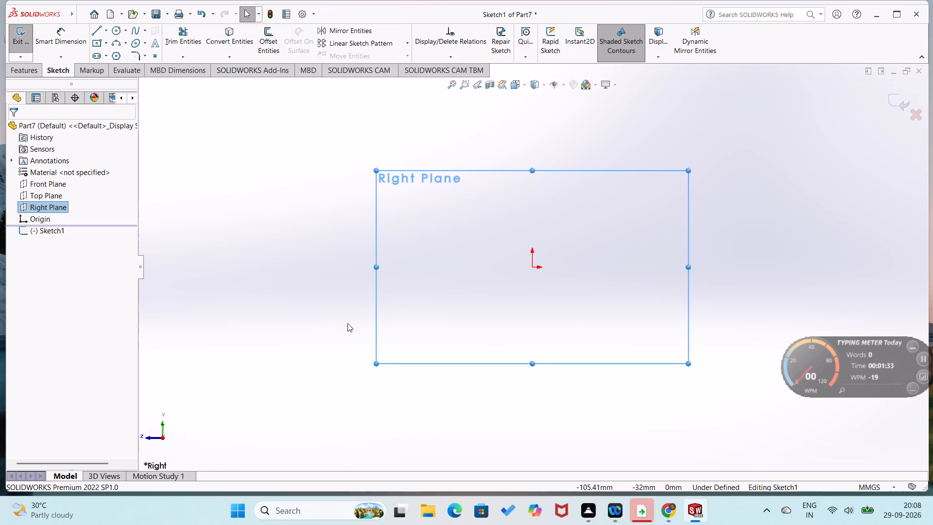
right_drag(348, 324, 435, 325)
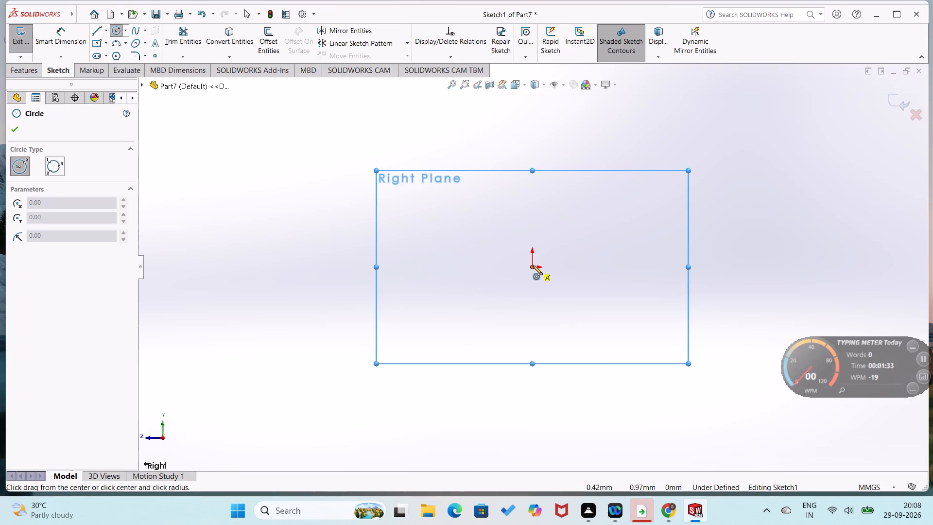
click(533, 266)
click(545, 343)
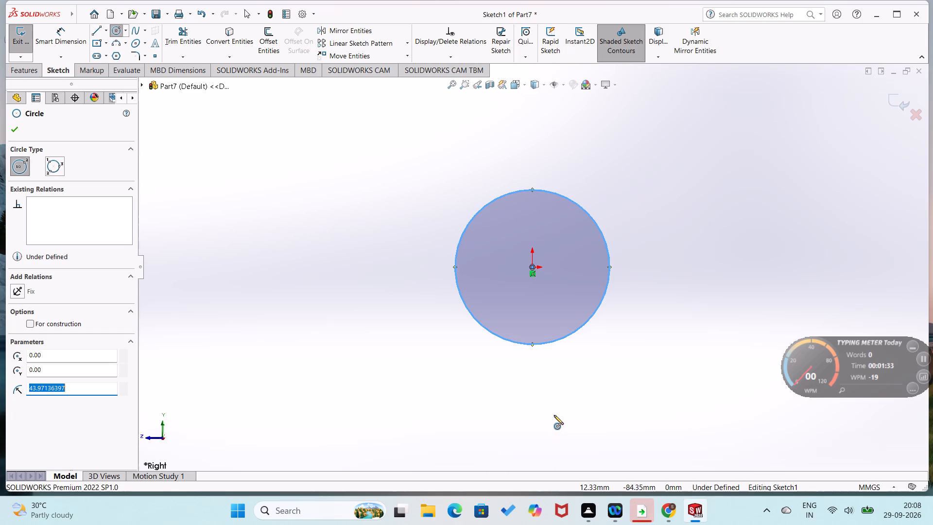
right_drag(554, 415, 567, 350)
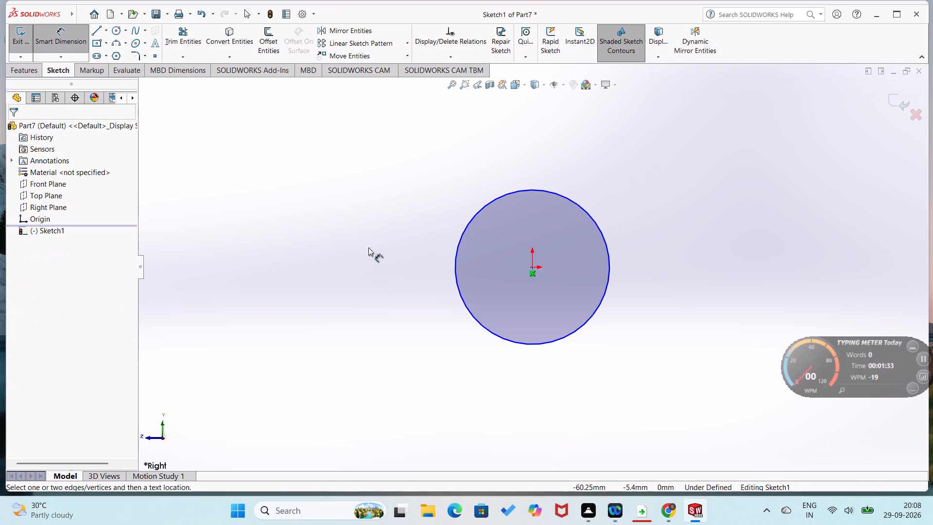
click(594, 312)
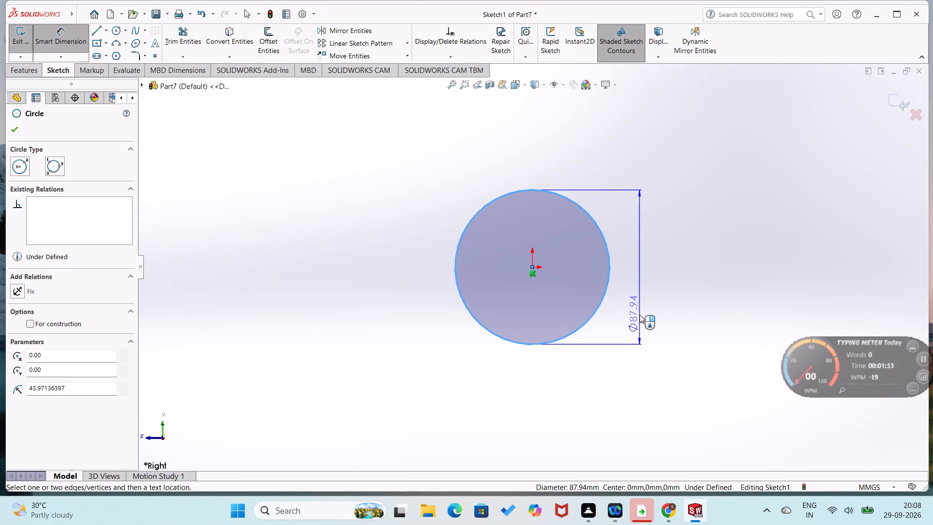
click(639, 315)
text(28+28)
key(Return)
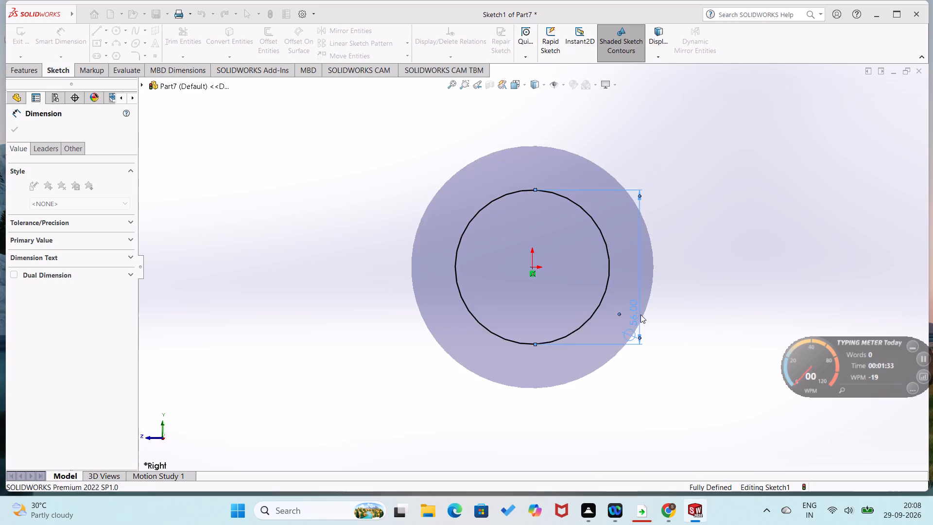
click(529, 380)
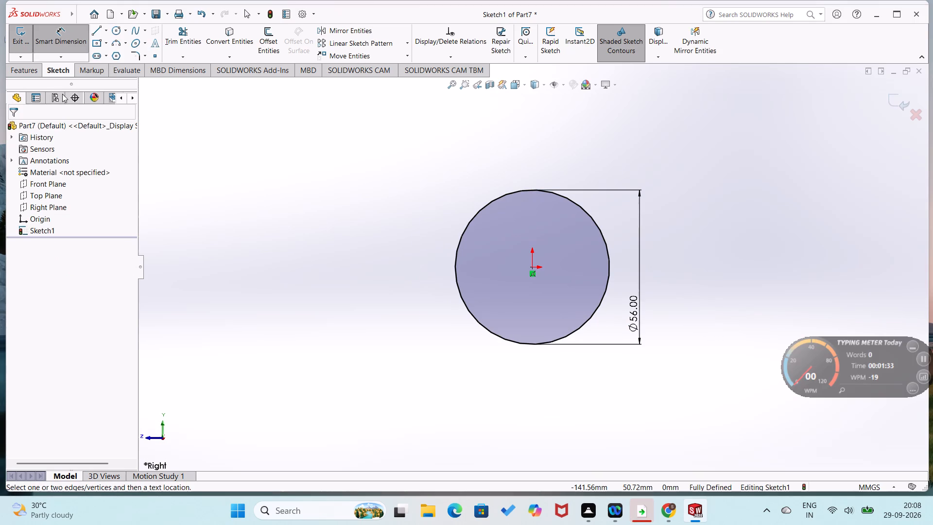
Add a concentric inner circle centred on the origin and dimension its diameter to 32 mm.
click(41, 76)
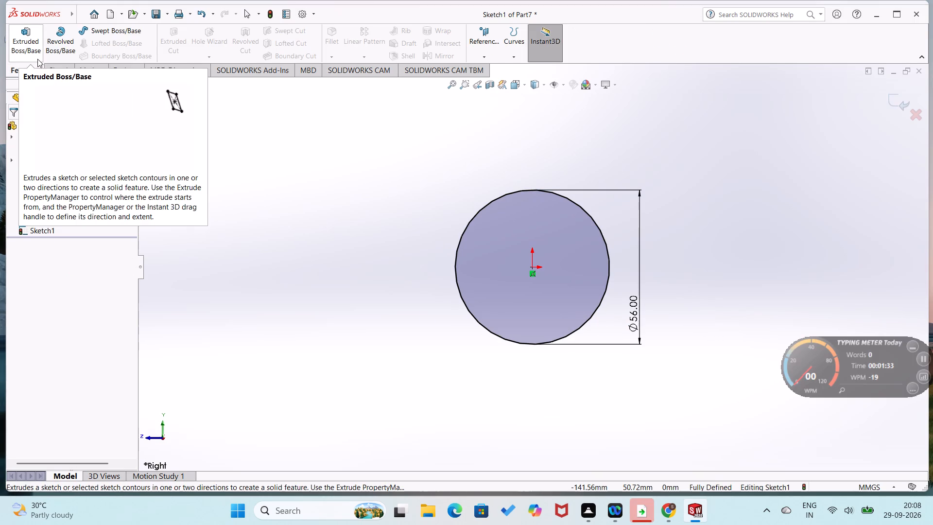
right_drag(379, 332, 412, 321)
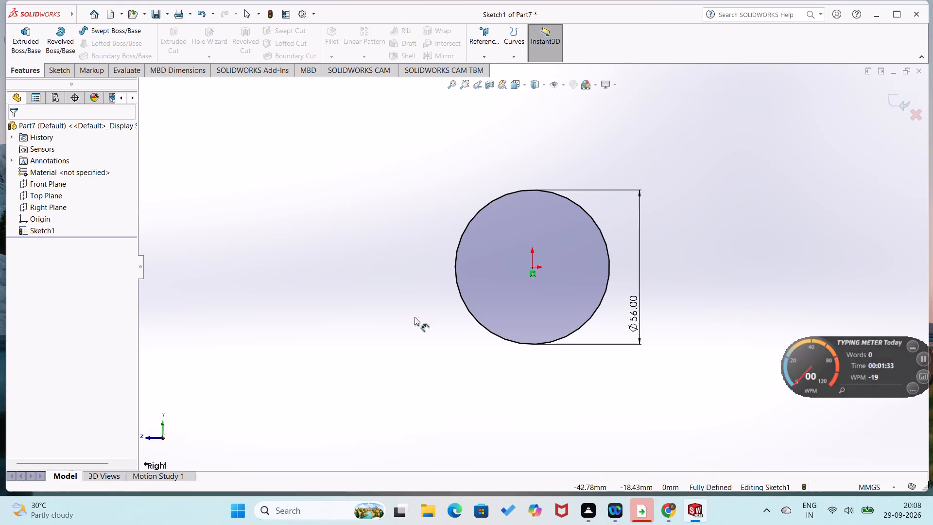
right_drag(373, 327, 531, 375)
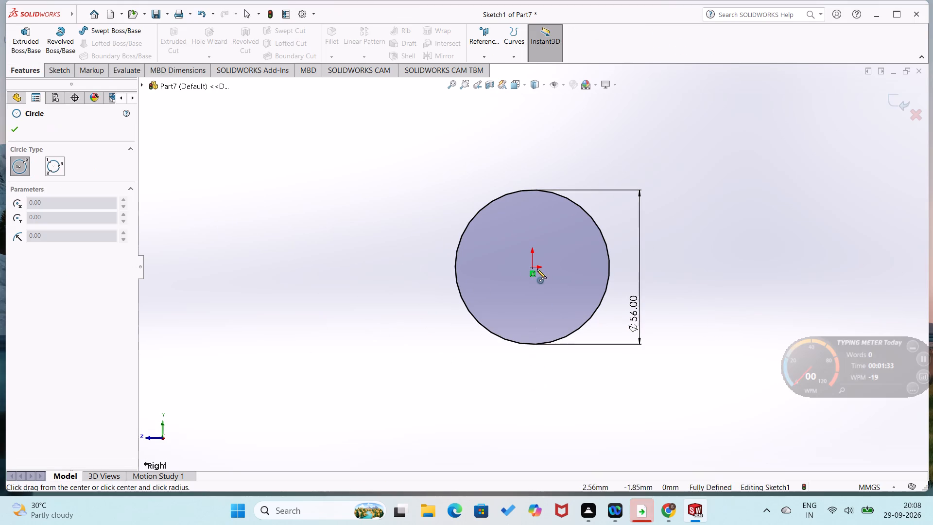
click(531, 265)
click(542, 302)
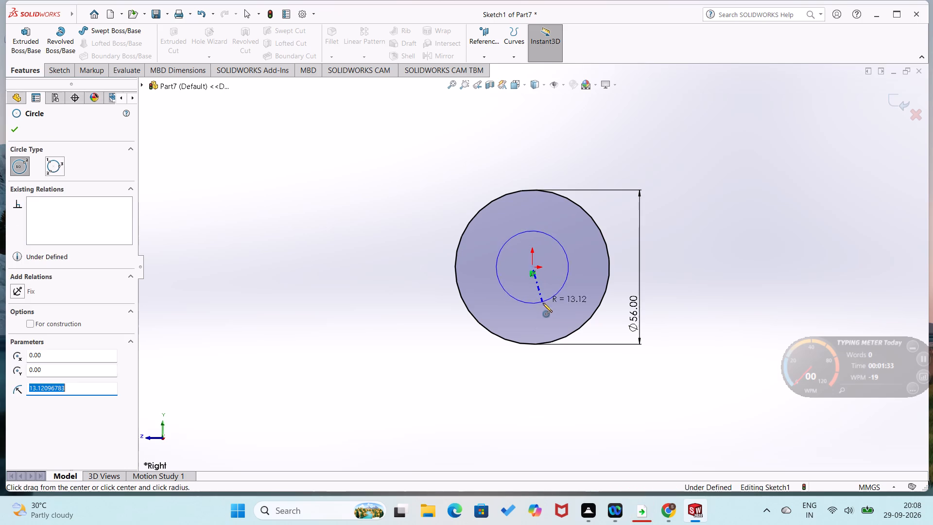
right_drag(559, 339, 591, 240)
click(569, 263)
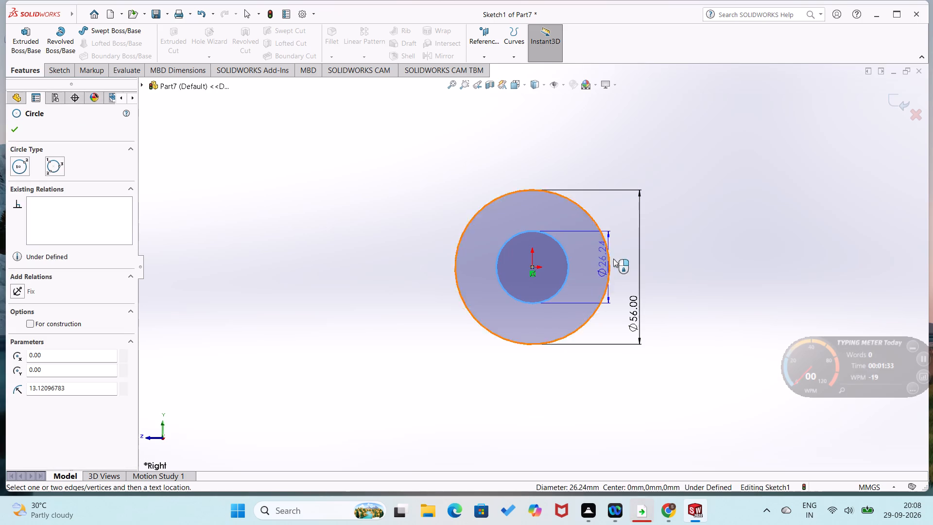
click(623, 258)
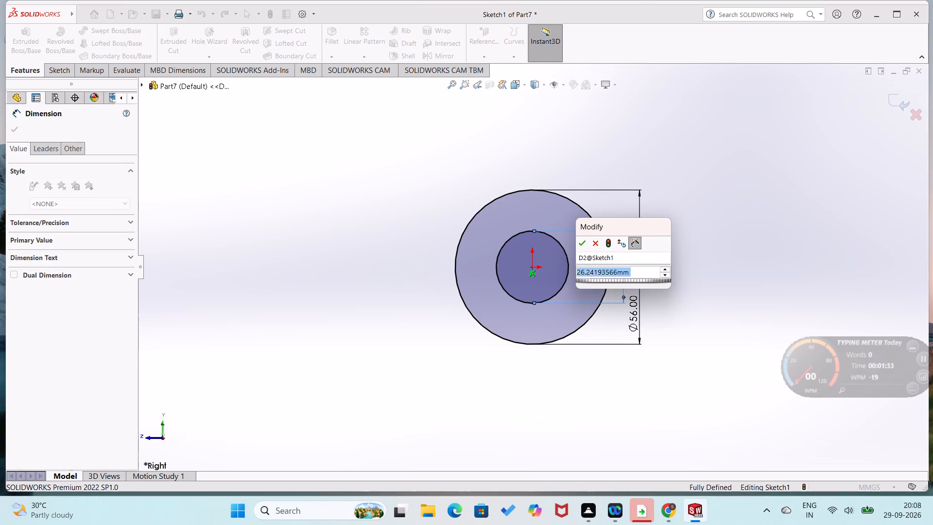
key(1)
text(6+16)
key(Return)
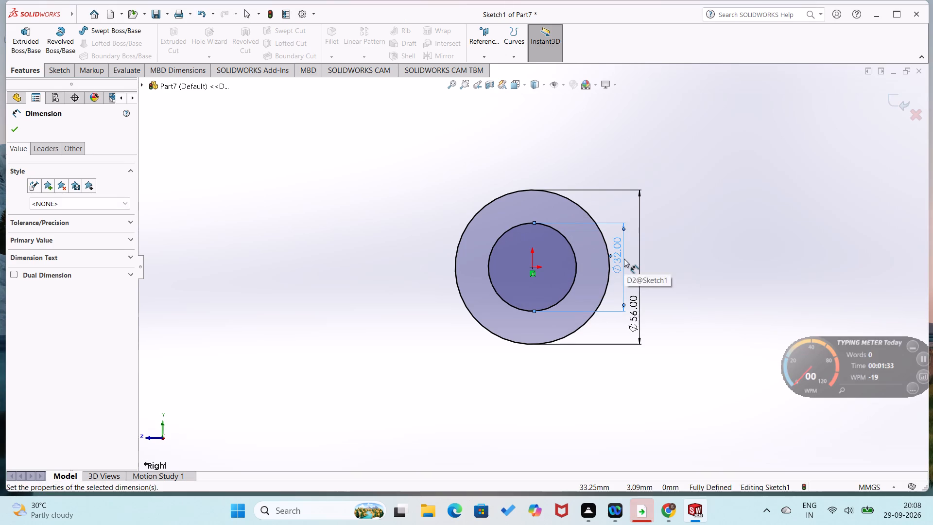
Extrude the ring profile as a blind boss 56 mm deep.
click(22, 70)
click(30, 51)
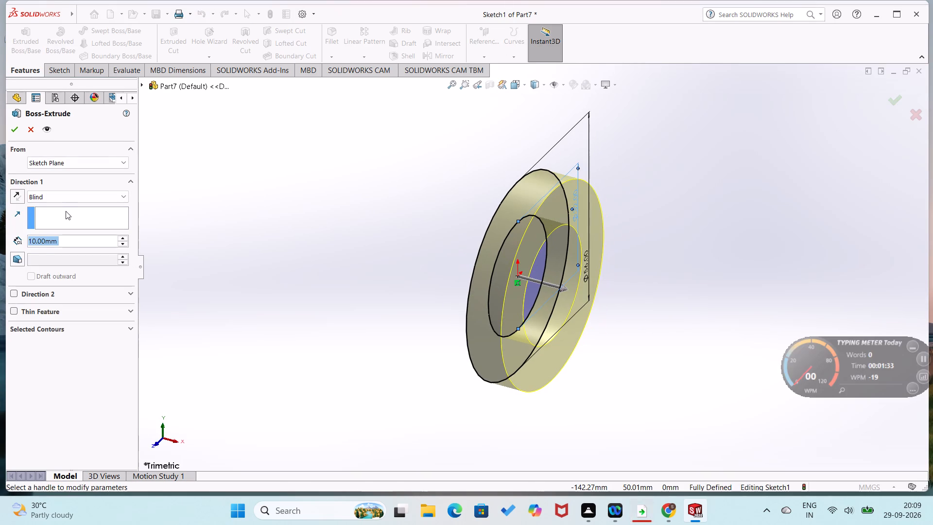
text(56)
key(Return)
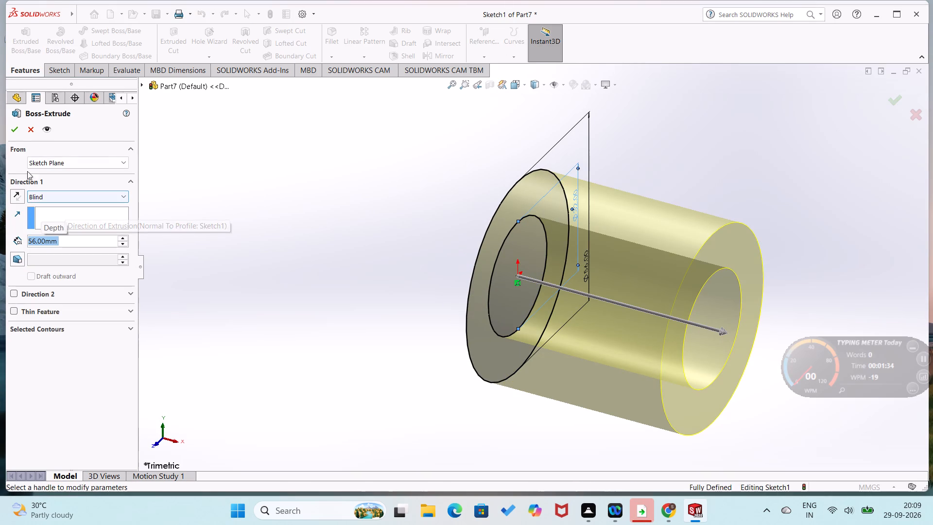
click(14, 130)
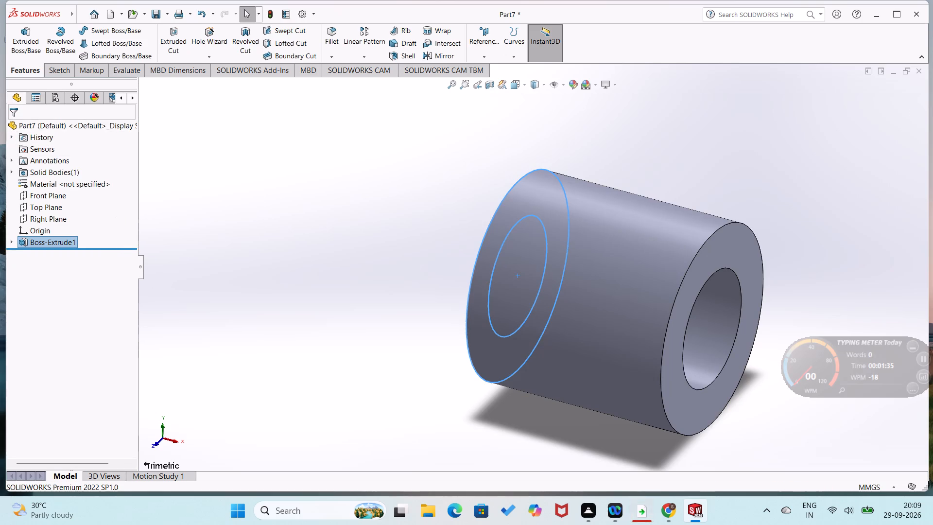
click(119, 186)
click(207, 237)
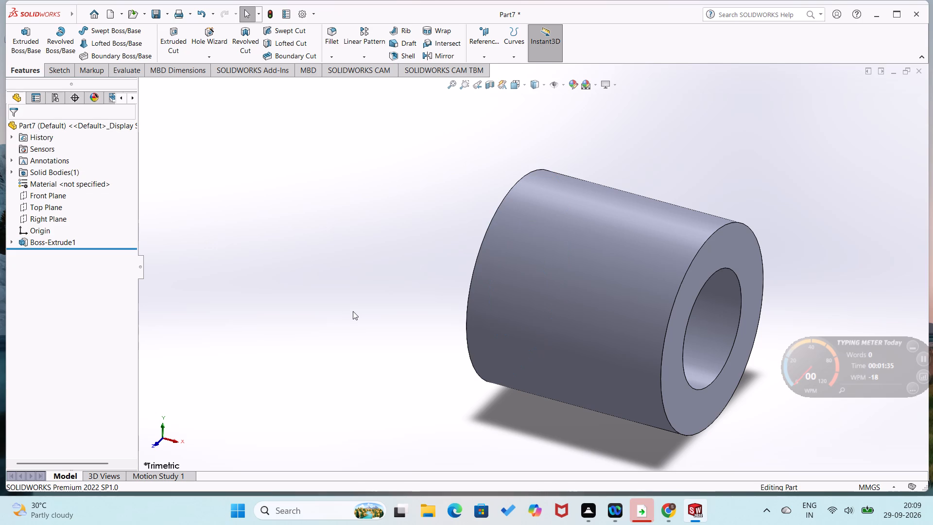
Open a new sketch on the hollow cylinder's end face that lies on the Right Plane, viewed face-on.
scroll(353, 311, up, 1)
middle_click(353, 311)
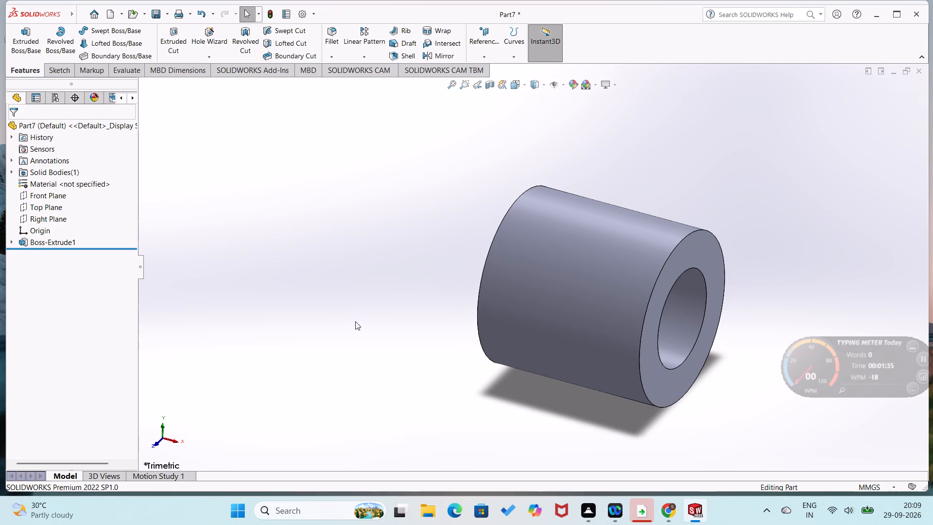
key(ctrl+7)
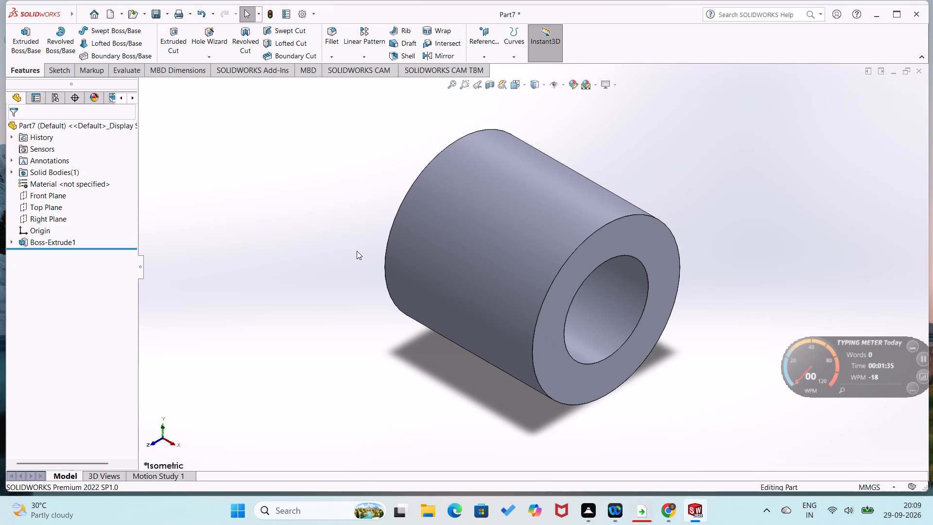
middle_drag(365, 262, 459, 430)
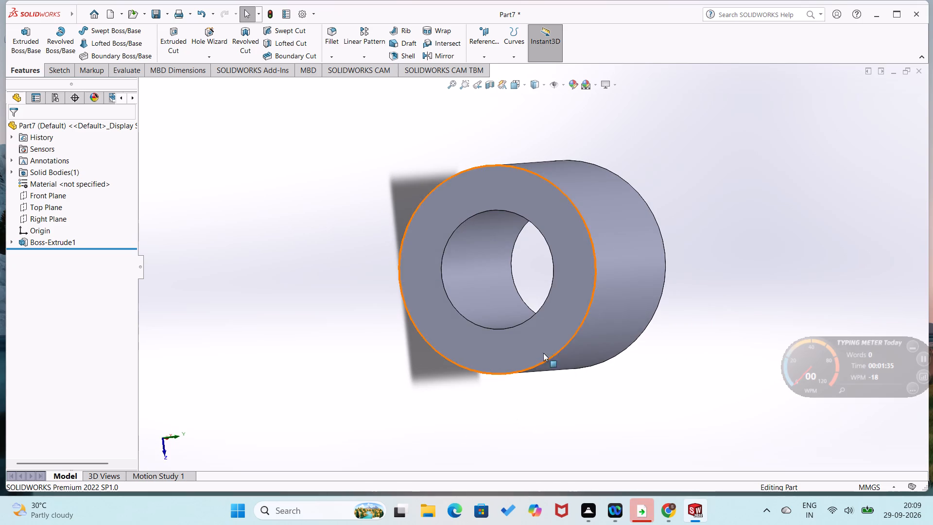
right_click(543, 342)
click(572, 282)
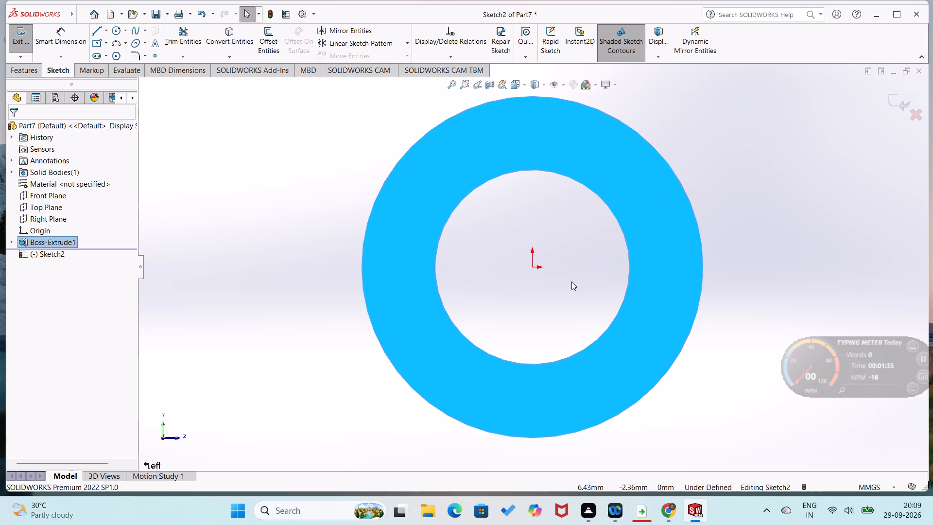
middle_drag(563, 289, 545, 311)
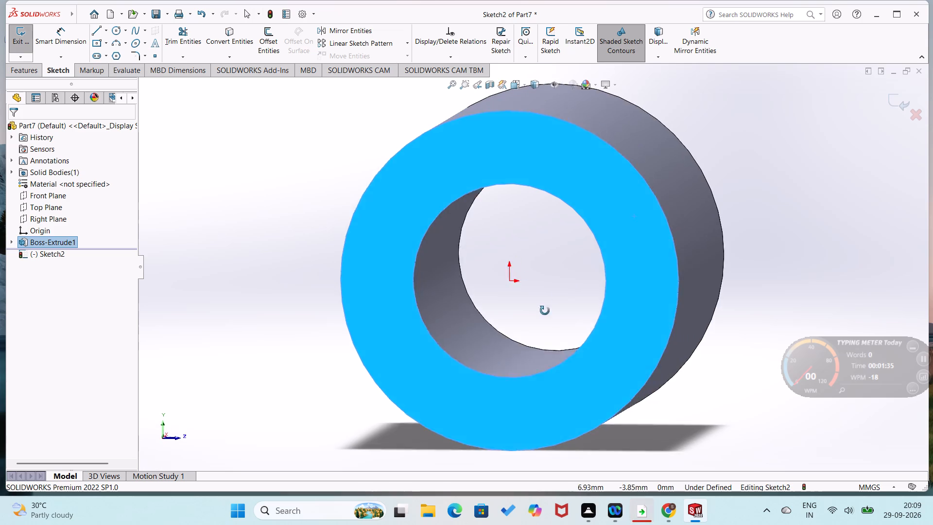
middle_drag(545, 311, 533, 329)
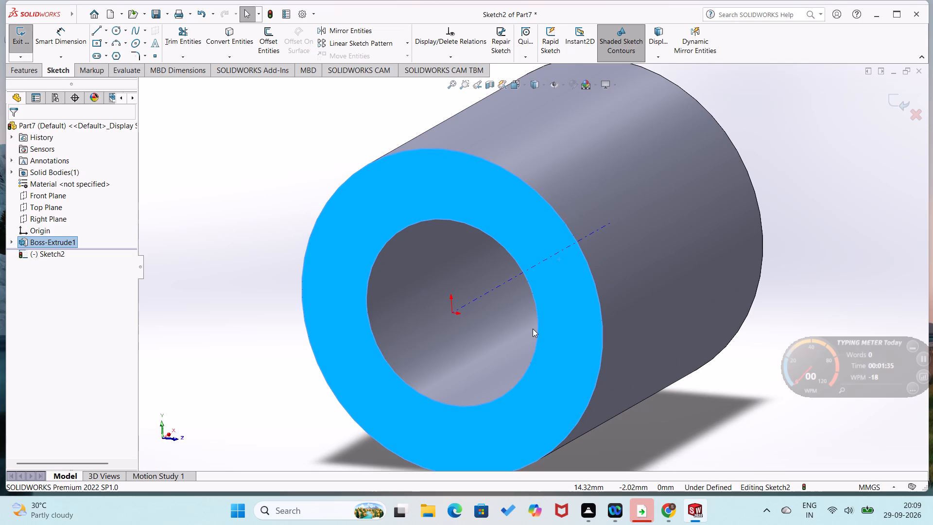
middle_drag(533, 329, 565, 326)
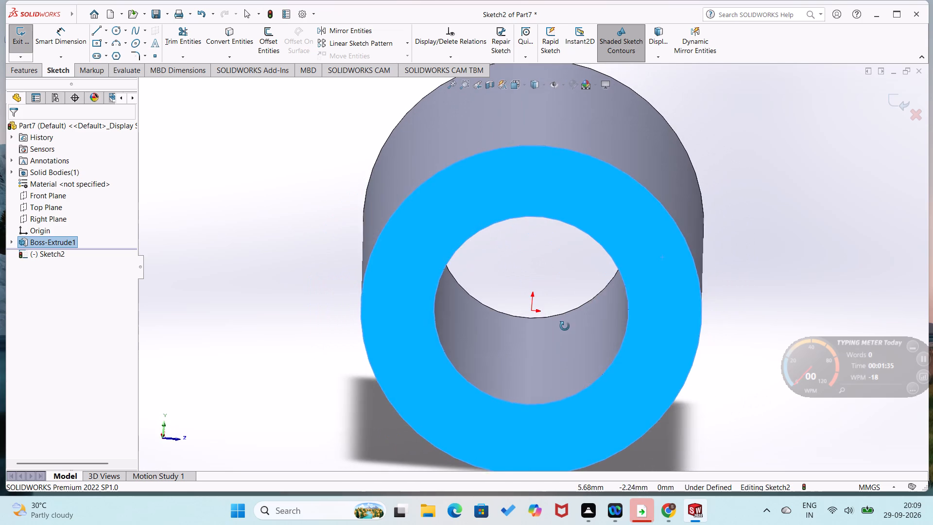
middle_drag(565, 326, 568, 323)
middle_drag(567, 313, 561, 290)
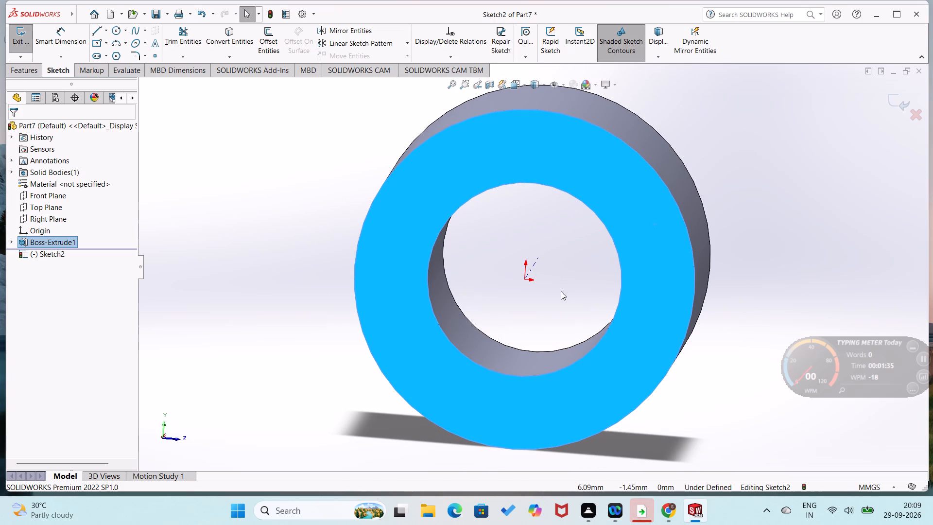
key(ctrl+8)
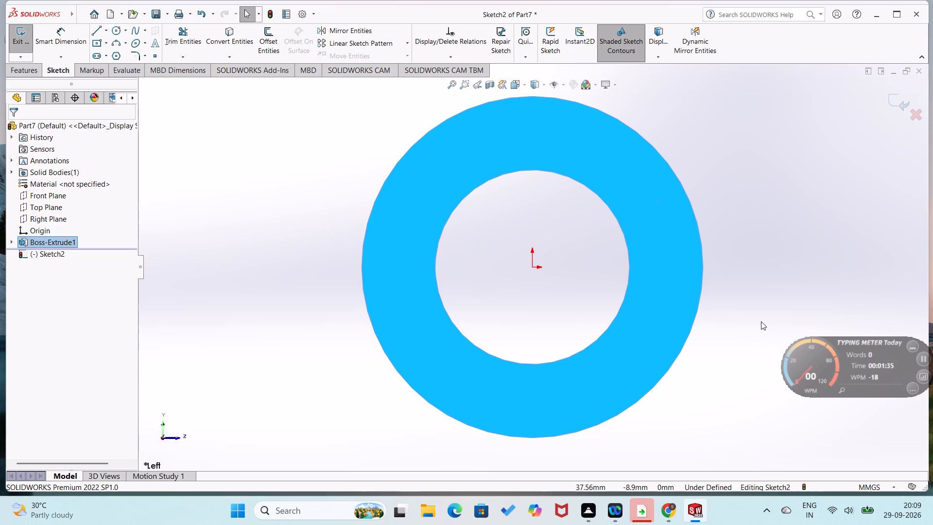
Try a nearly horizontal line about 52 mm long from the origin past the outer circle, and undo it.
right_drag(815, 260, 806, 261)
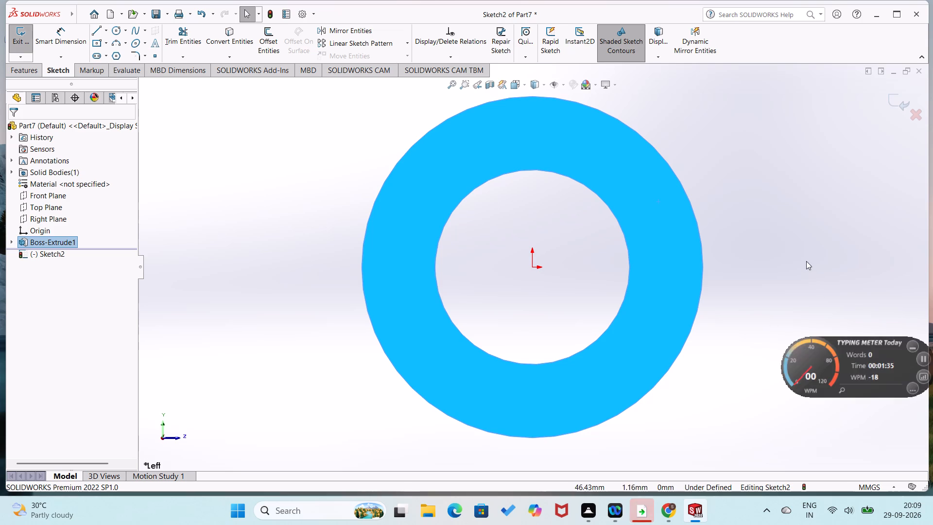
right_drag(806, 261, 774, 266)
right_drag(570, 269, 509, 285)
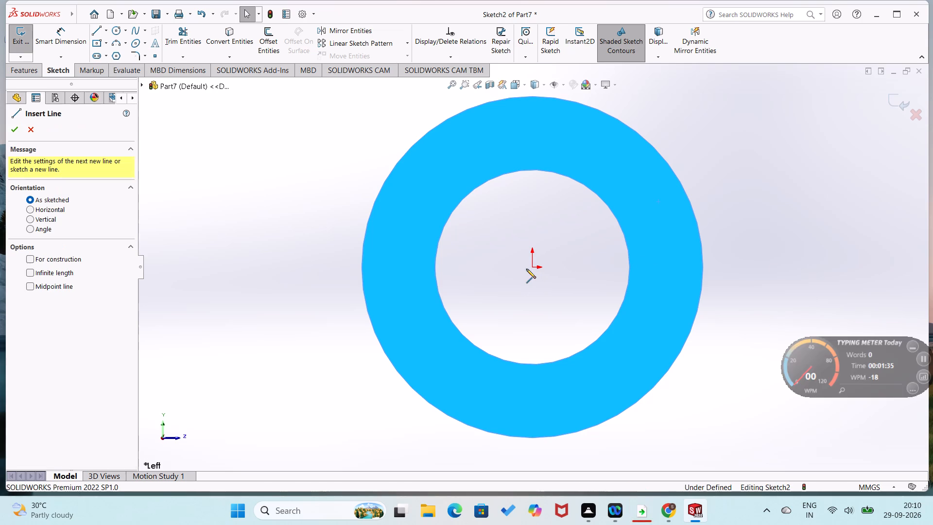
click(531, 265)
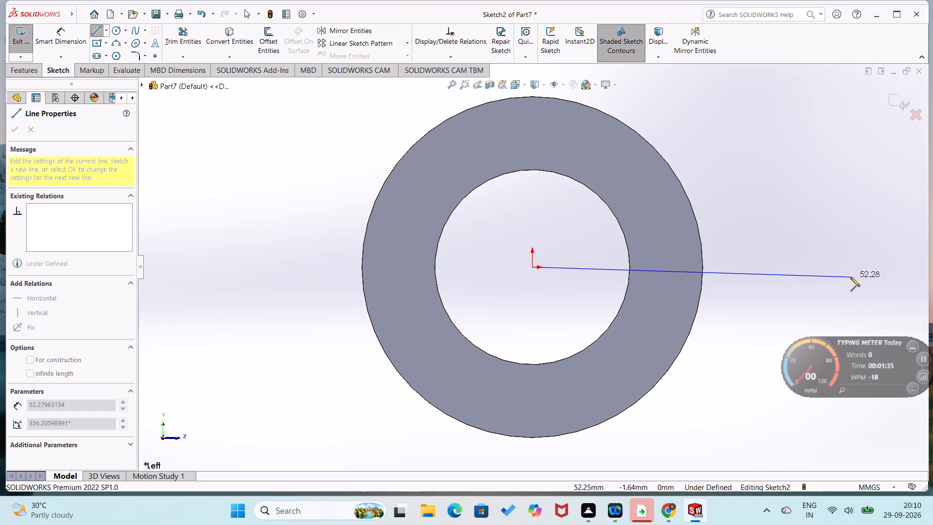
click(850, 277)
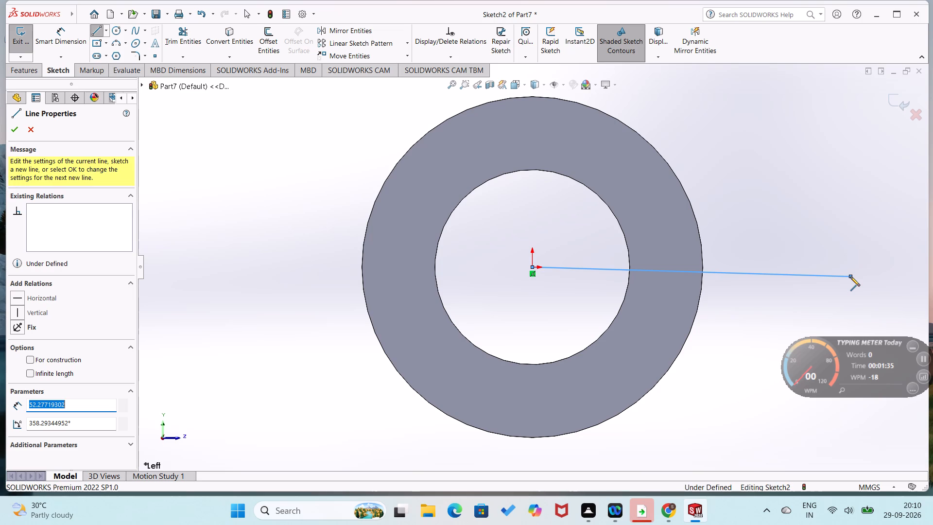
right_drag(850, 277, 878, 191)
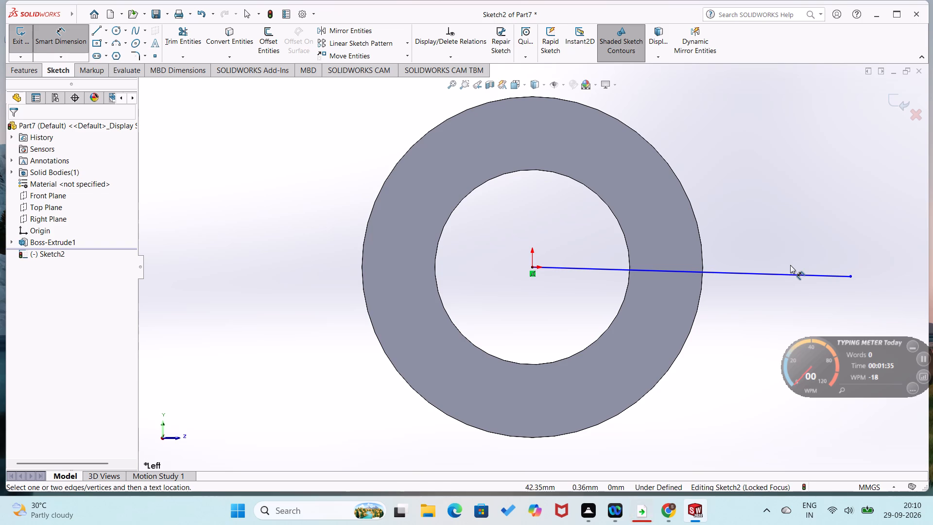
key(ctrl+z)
Sketch a 28 mm vertical line from the origin up to the outer circle's top quadrant and exit the sketch.
right_drag(840, 192, 742, 269)
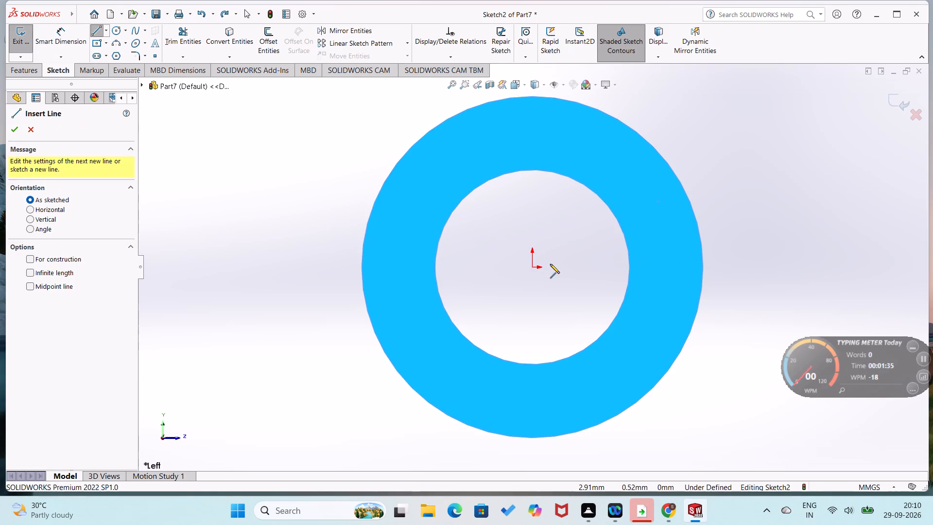
drag(531, 267, 531, 257)
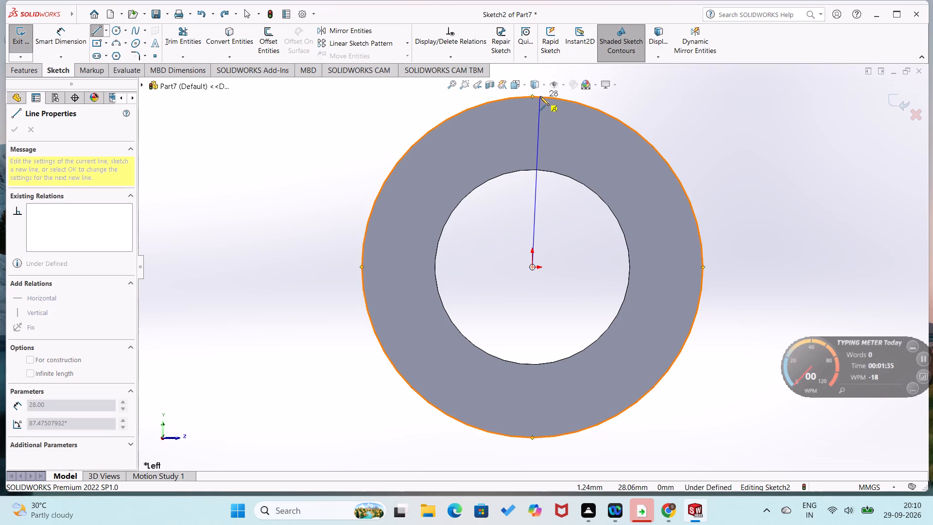
click(532, 96)
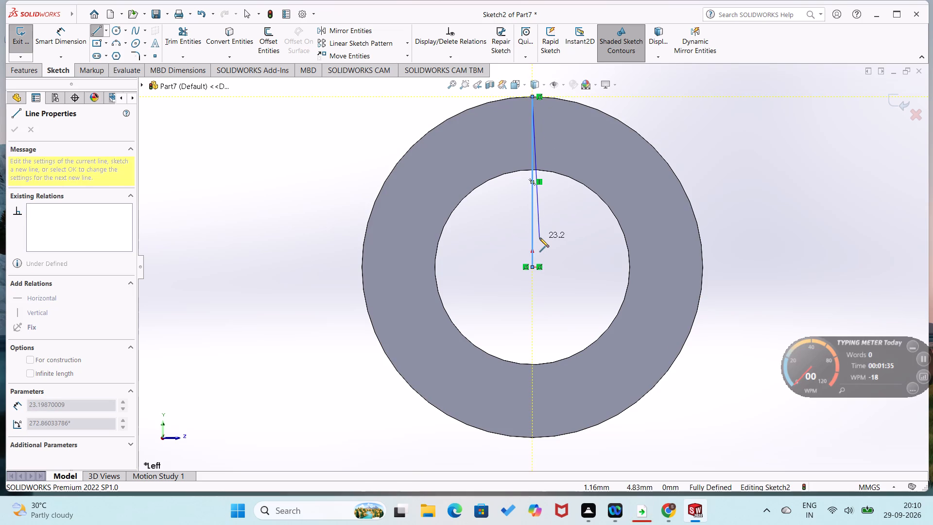
key(Escape)
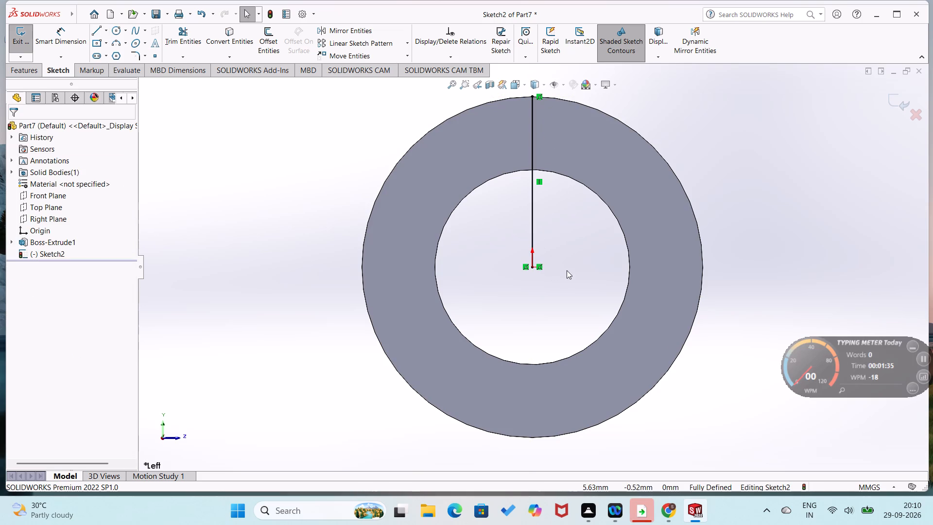
key(ctrl+8)
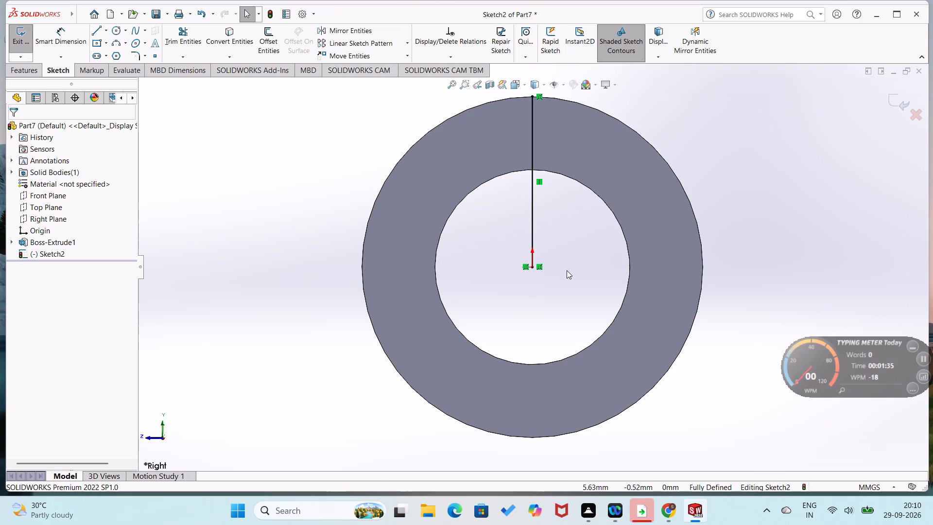
middle_drag(569, 273, 707, 399)
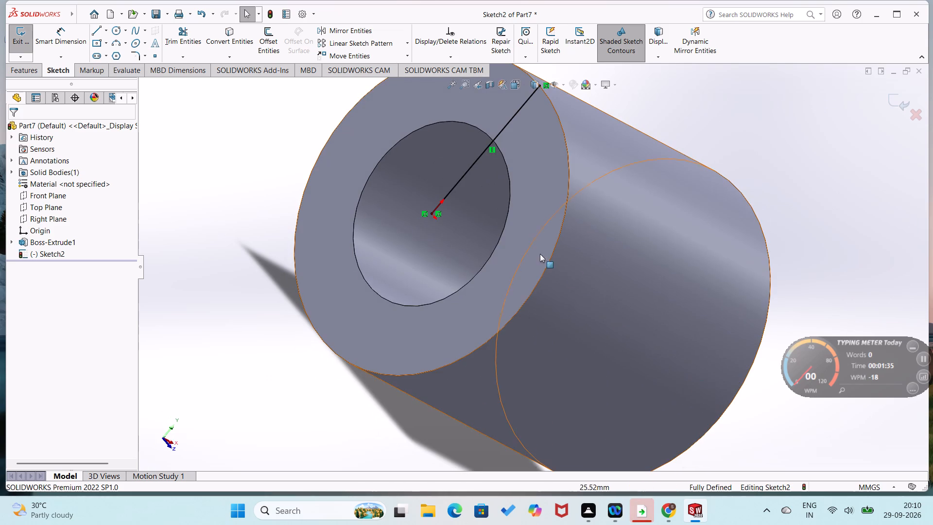
right_click(526, 239)
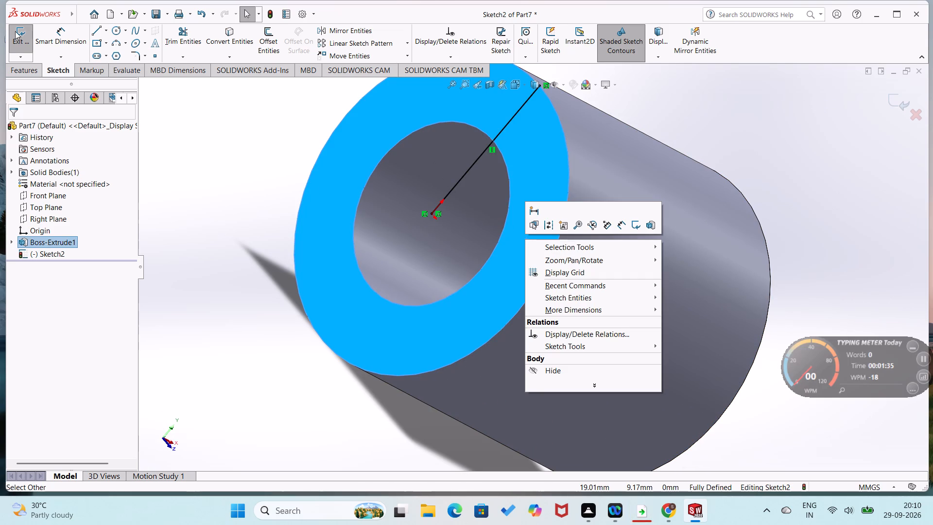
click(17, 35)
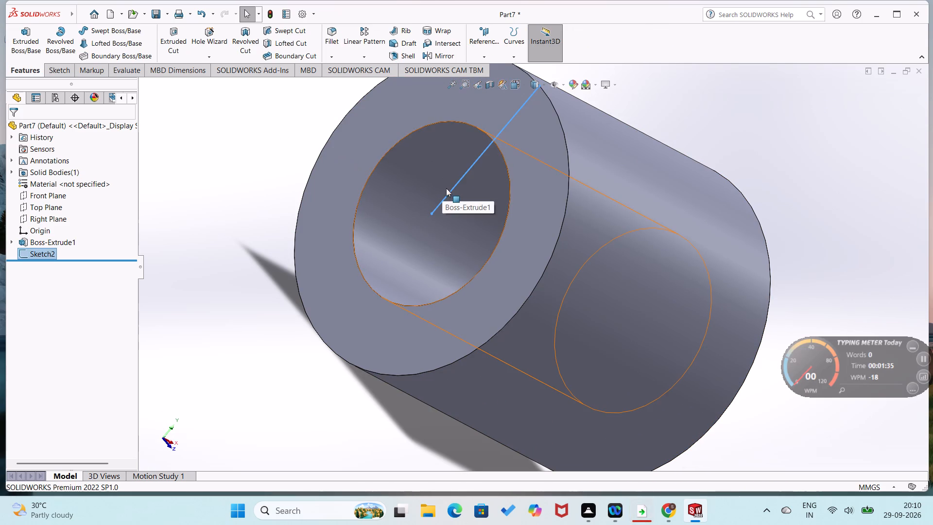
right_click(446, 190)
click(184, 185)
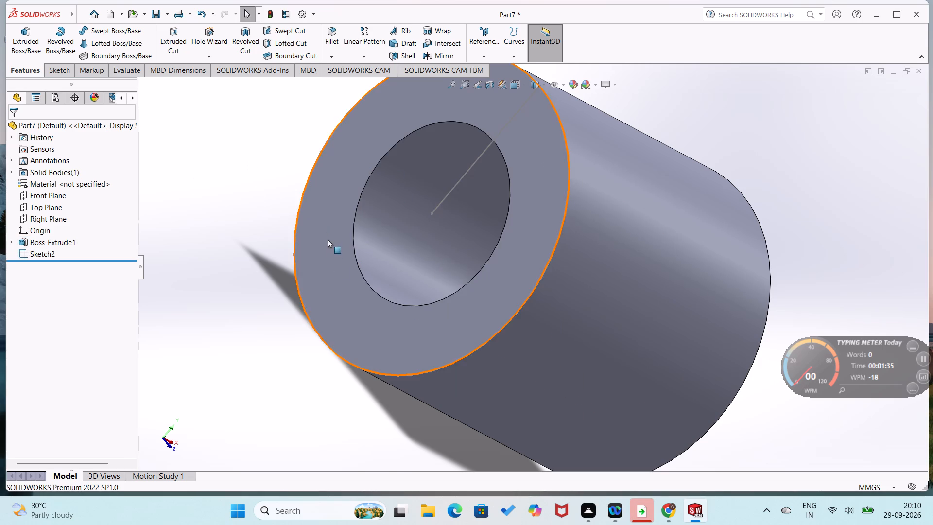
Open another new sketch on the same annular end face.
right_click(338, 279)
click(357, 265)
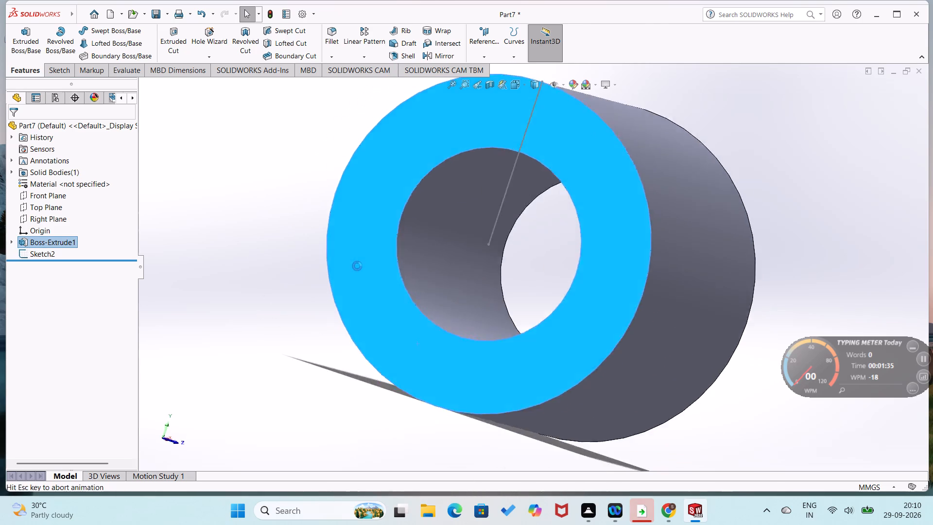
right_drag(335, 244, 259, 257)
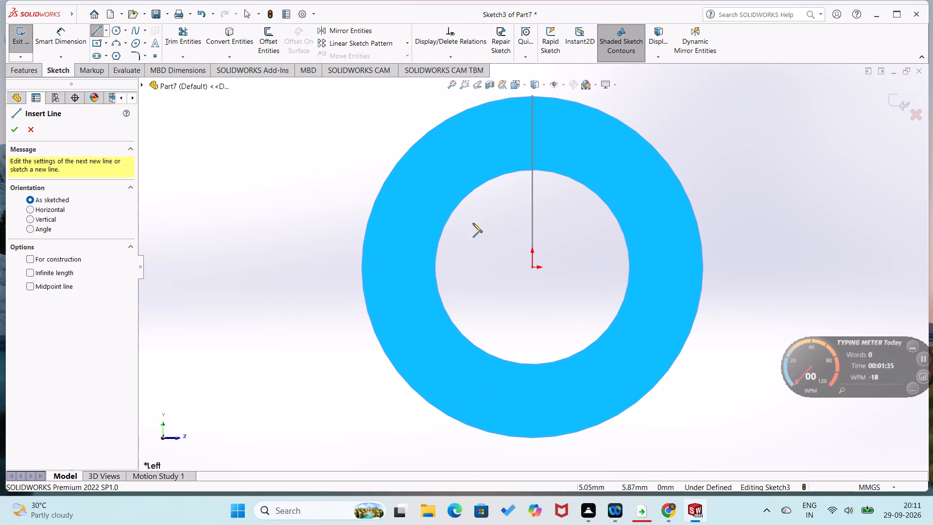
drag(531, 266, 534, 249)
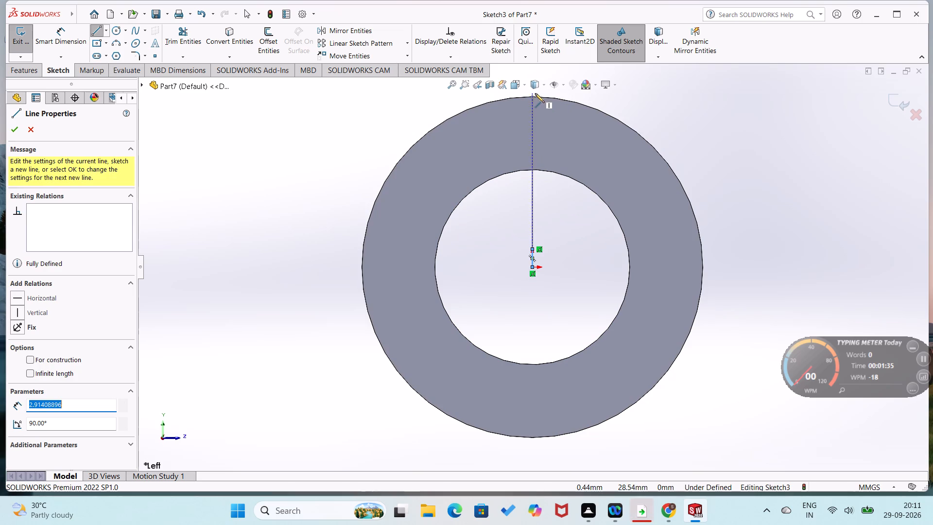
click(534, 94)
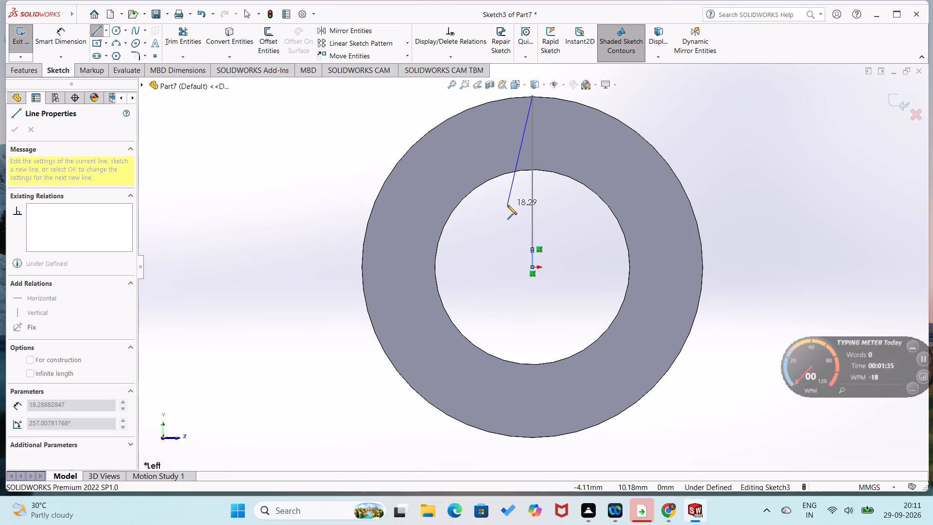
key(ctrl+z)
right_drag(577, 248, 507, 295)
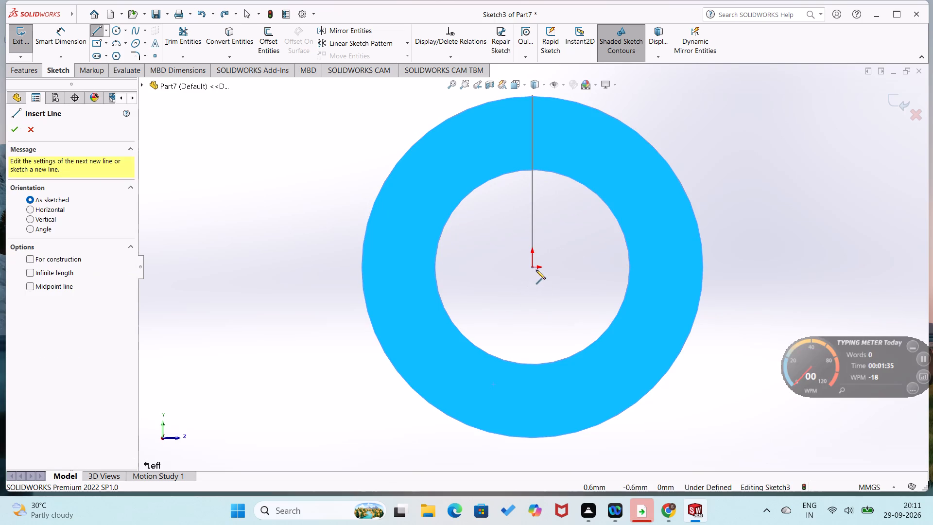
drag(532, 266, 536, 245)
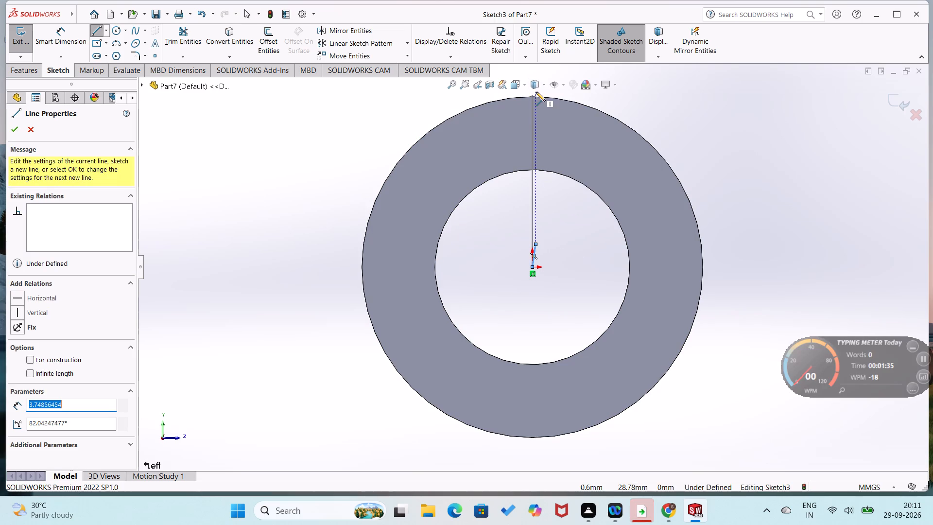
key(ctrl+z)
Sketch two 28 mm vertical lines from the origin, one to the outer circle's top quadrant and one to its bottom quadrant.
right_drag(554, 198, 500, 245)
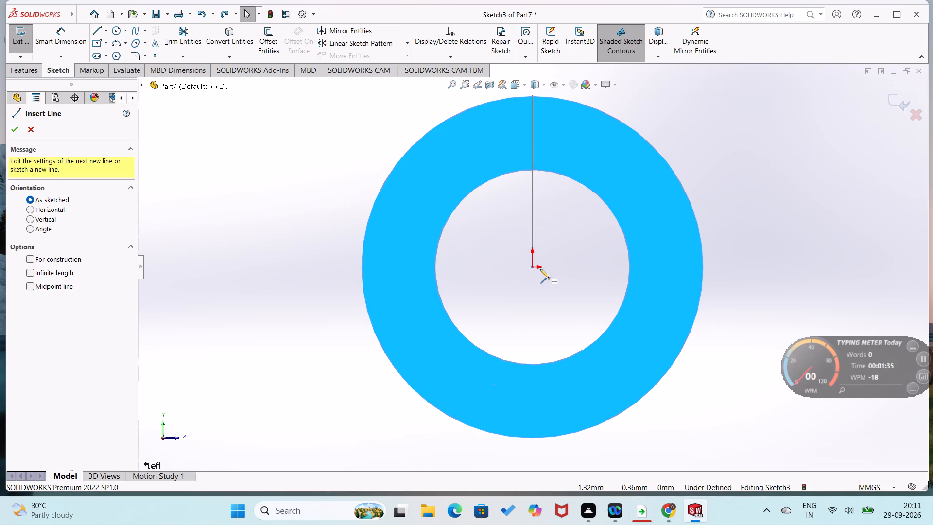
click(532, 267)
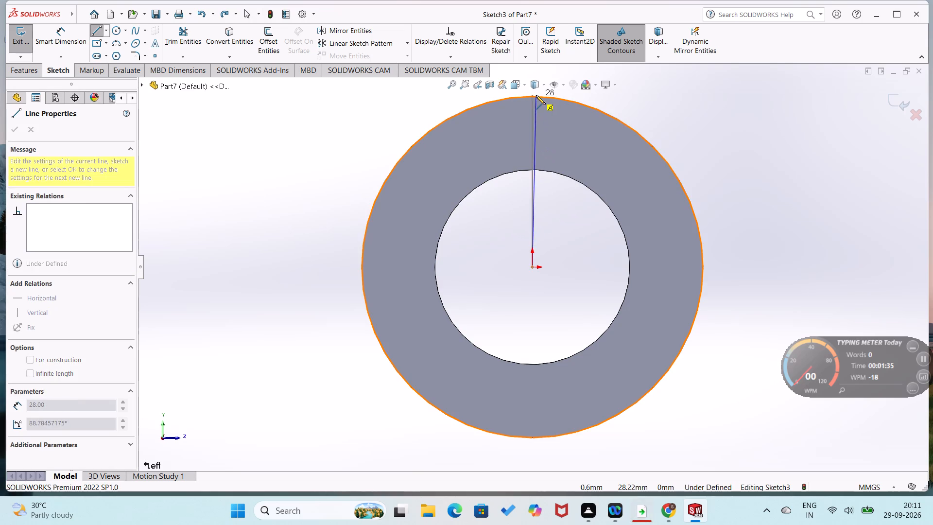
click(534, 95)
right_drag(606, 224, 645, 113)
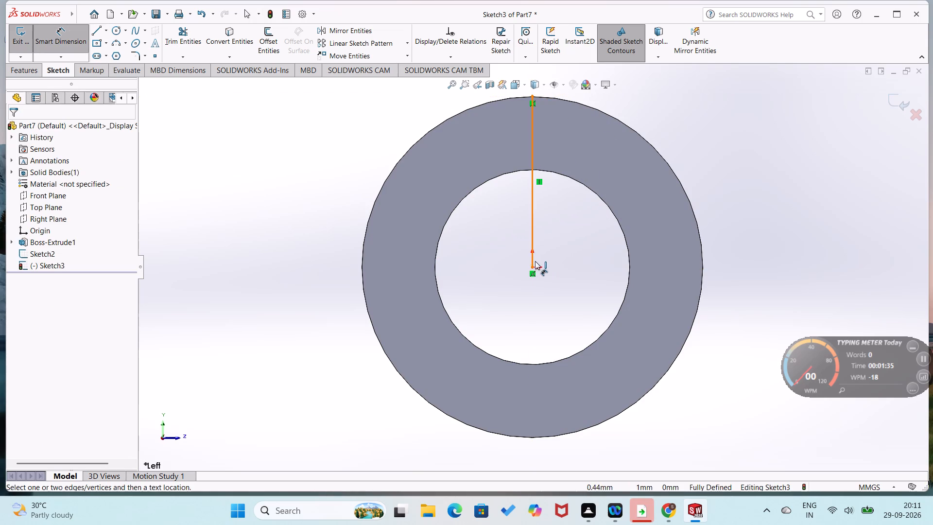
right_drag(605, 247, 523, 292)
click(533, 266)
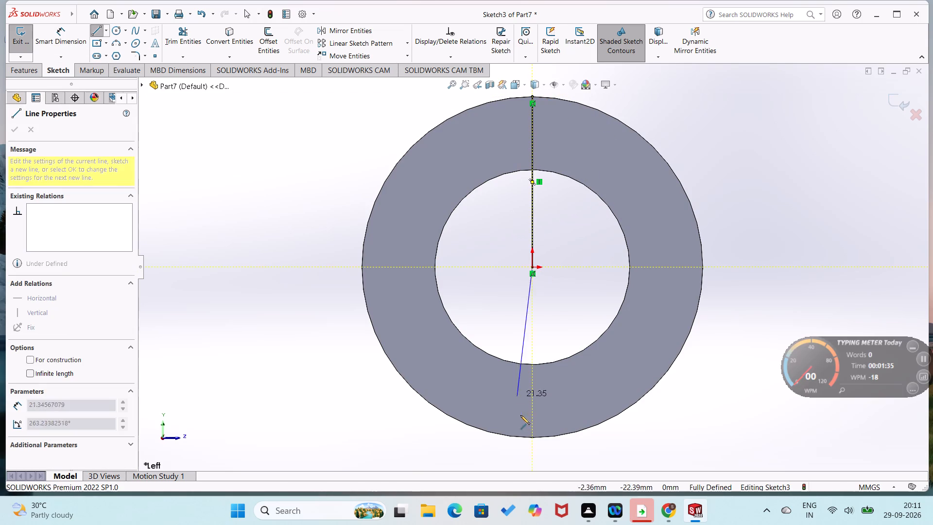
click(533, 437)
right_drag(584, 455, 615, 340)
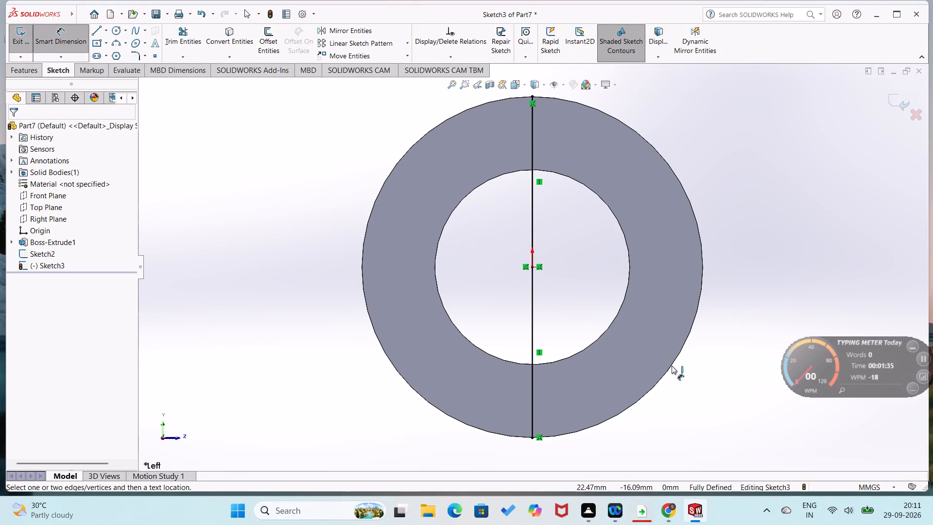
right_drag(704, 374, 676, 388)
scroll(549, 132, up, 1)
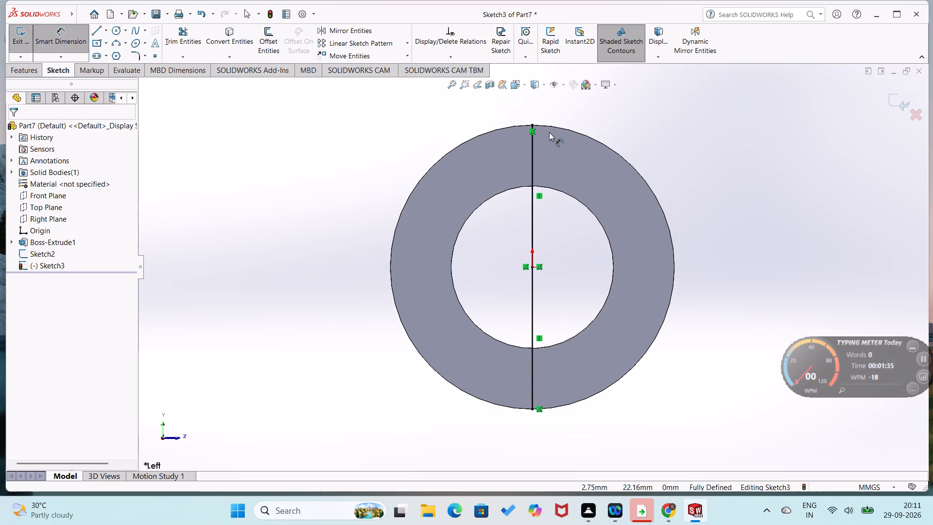
Sketch three lines from the outer circle's top quadrant: about 64 mm horizontal, 56 mm vertical down, and back horizontally to the bottom quadrant.
right_drag(715, 174, 613, 193)
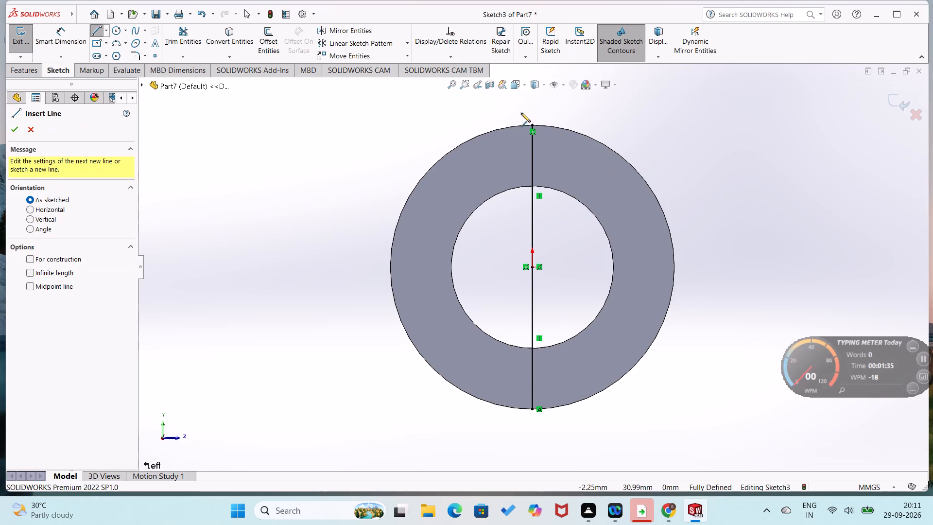
click(533, 125)
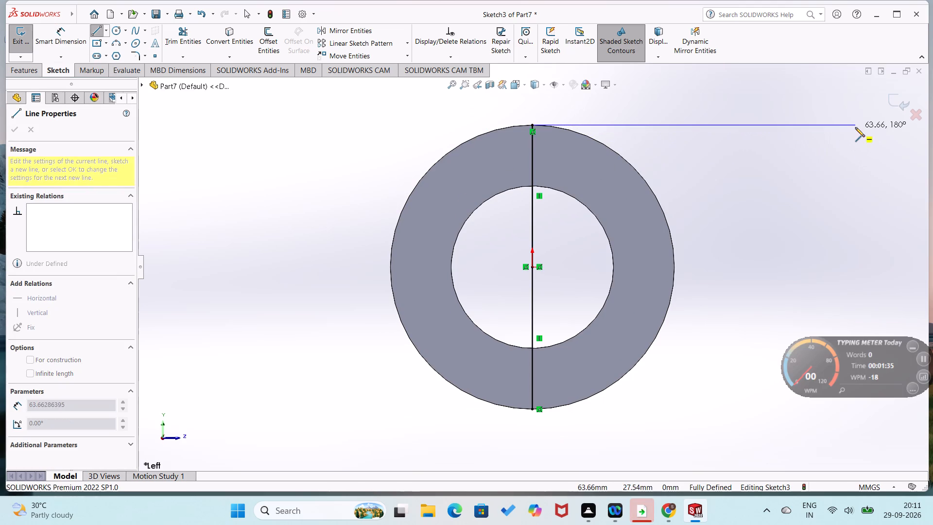
click(855, 127)
scroll(847, 265, up, 2)
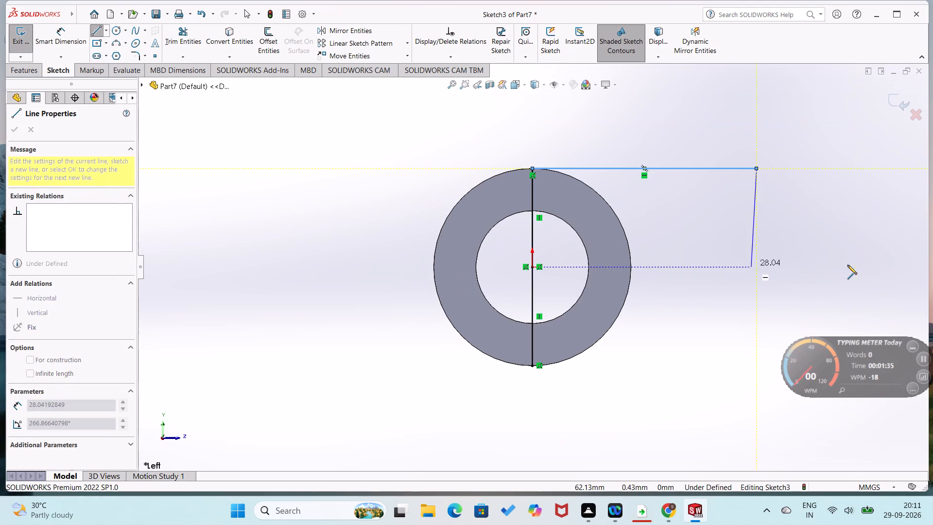
click(756, 366)
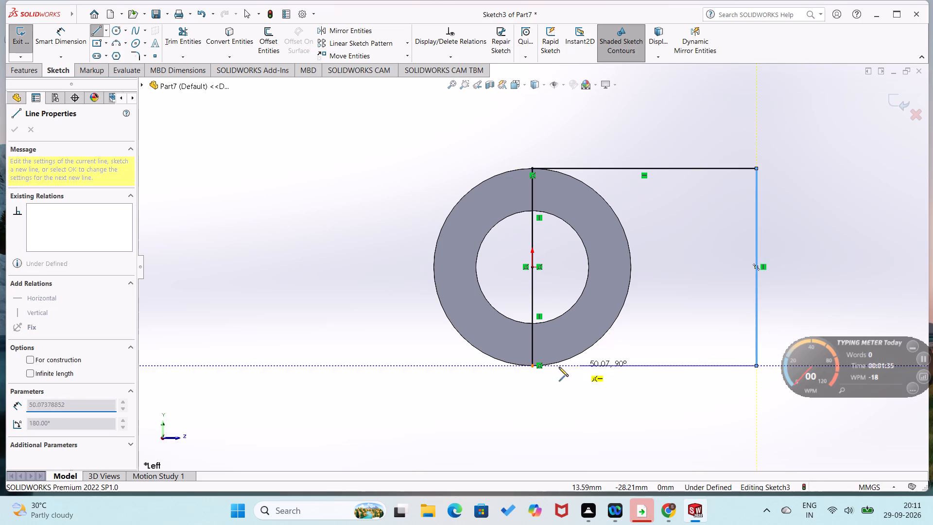
click(533, 365)
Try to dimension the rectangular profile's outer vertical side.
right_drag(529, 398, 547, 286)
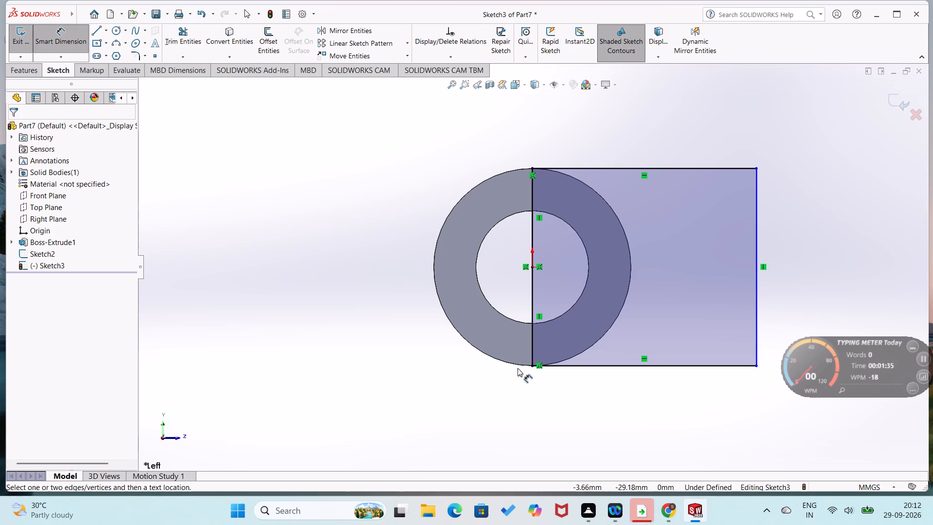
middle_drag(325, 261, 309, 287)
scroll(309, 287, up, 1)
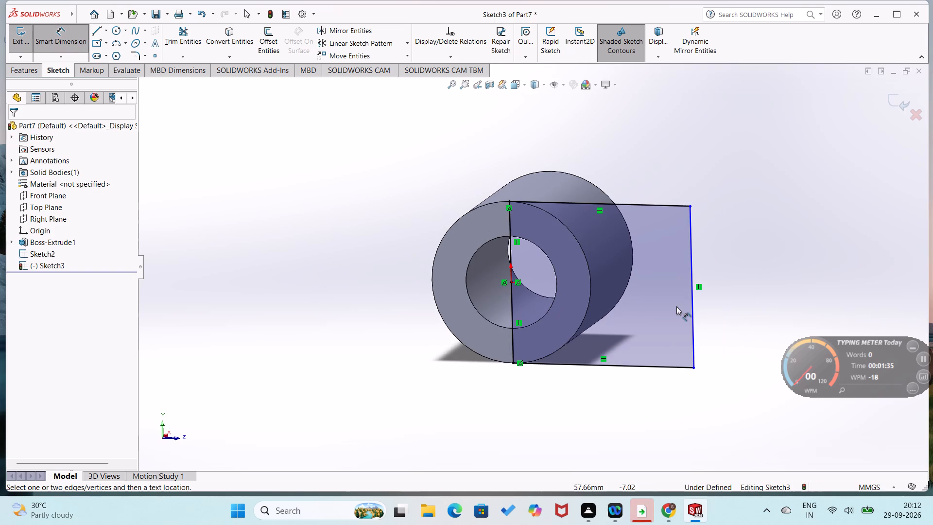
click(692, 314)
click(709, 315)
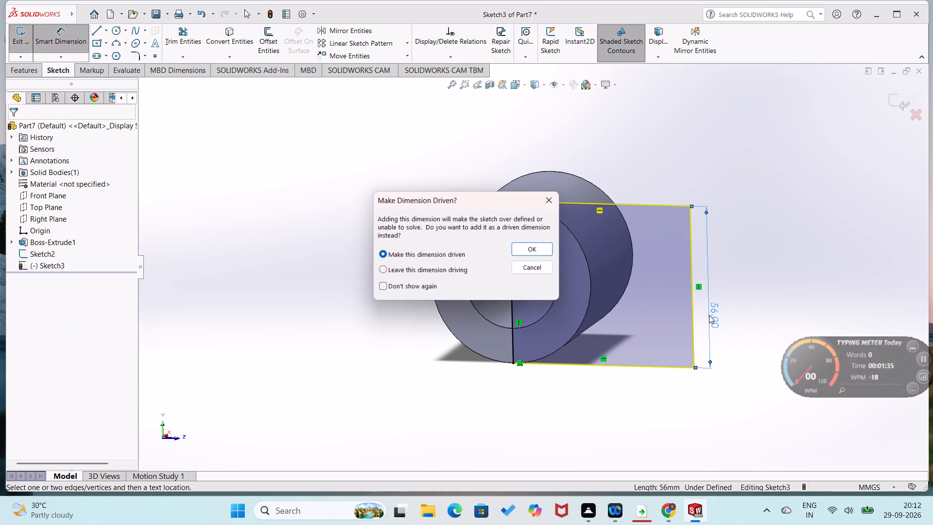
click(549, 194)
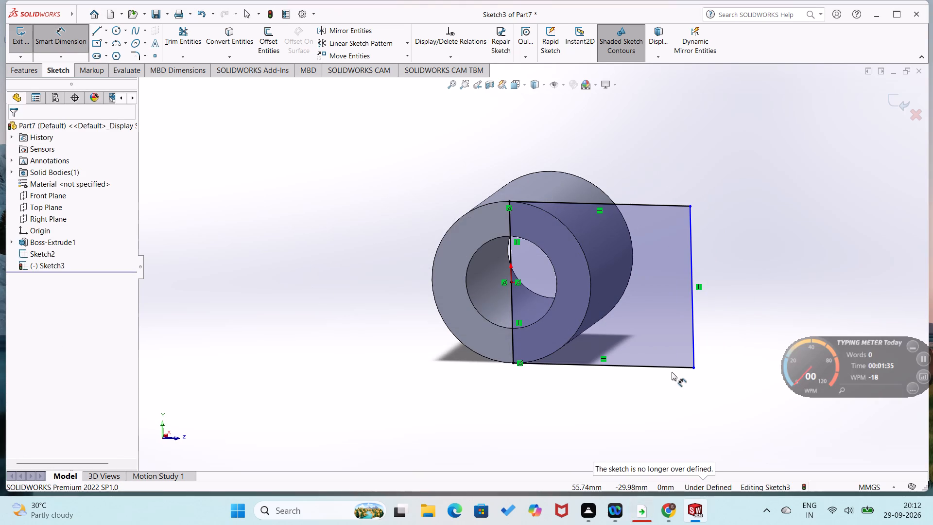
Dimension the rectangular profile's bottom horizontal line to 70 mm.
click(672, 369)
click(664, 390)
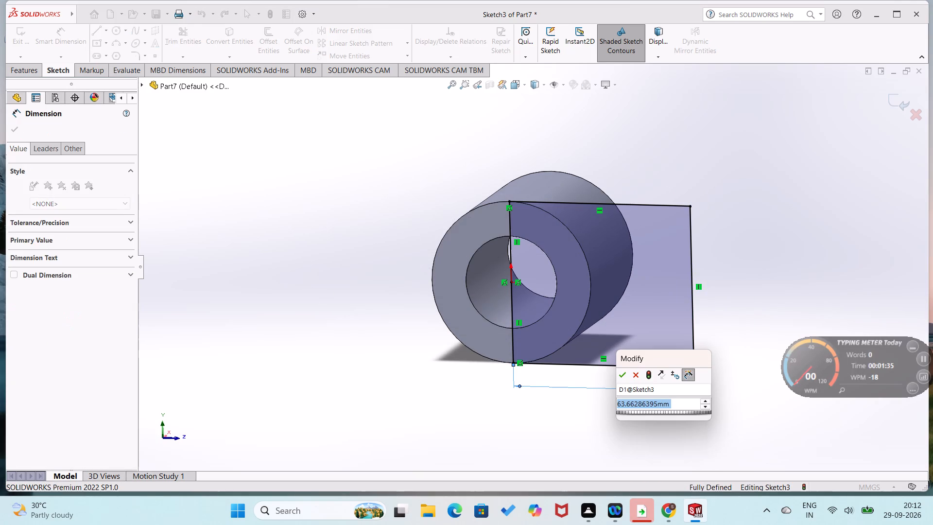
text(70)
key(Return)
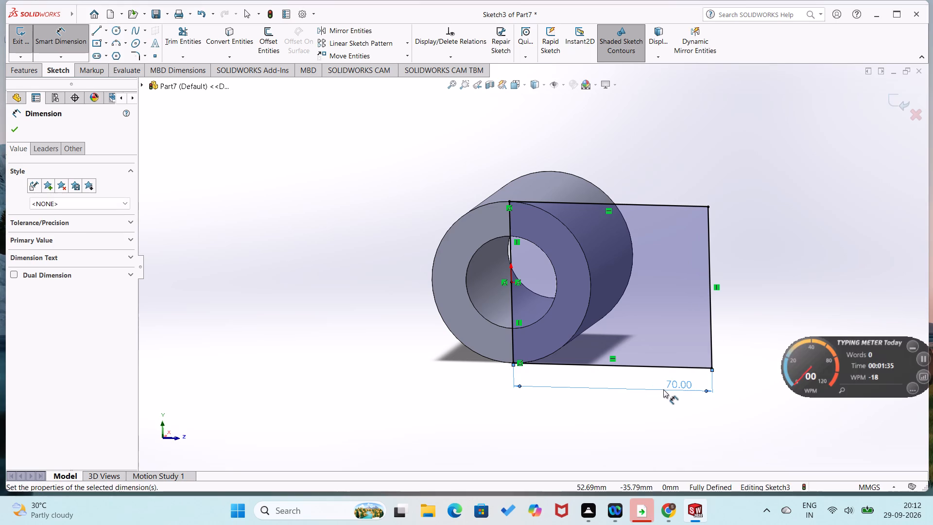
click(633, 433)
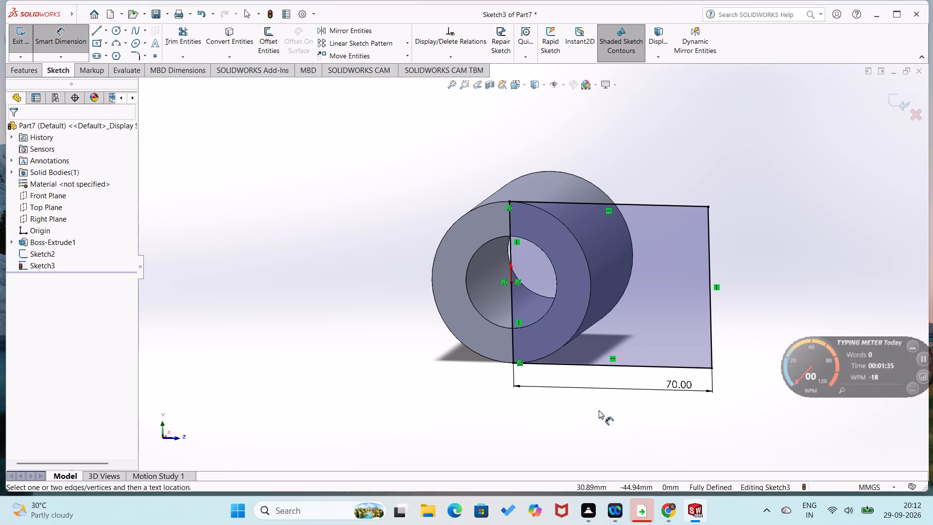
Extrude the rectangular profile as a blind boss 24 mm deep, with the direction reversed along the cylinder's body.
click(30, 72)
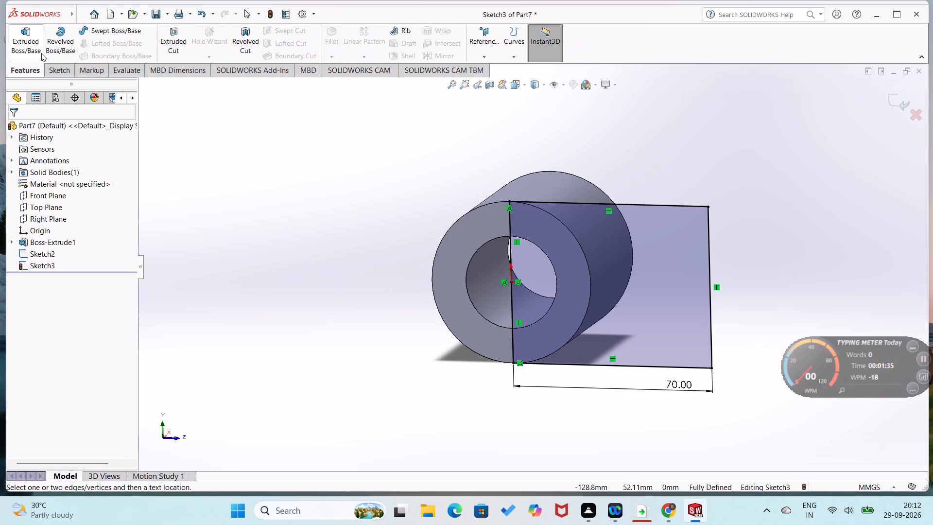
click(30, 43)
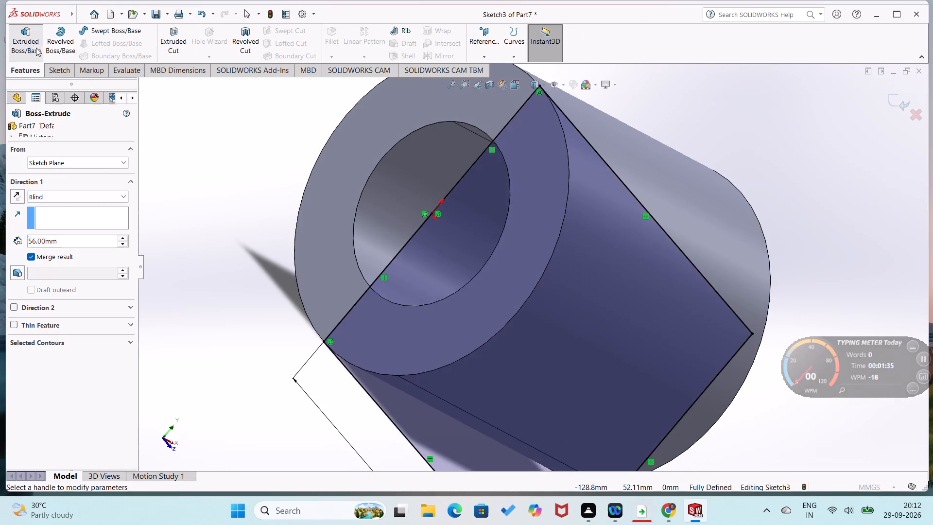
click(13, 193)
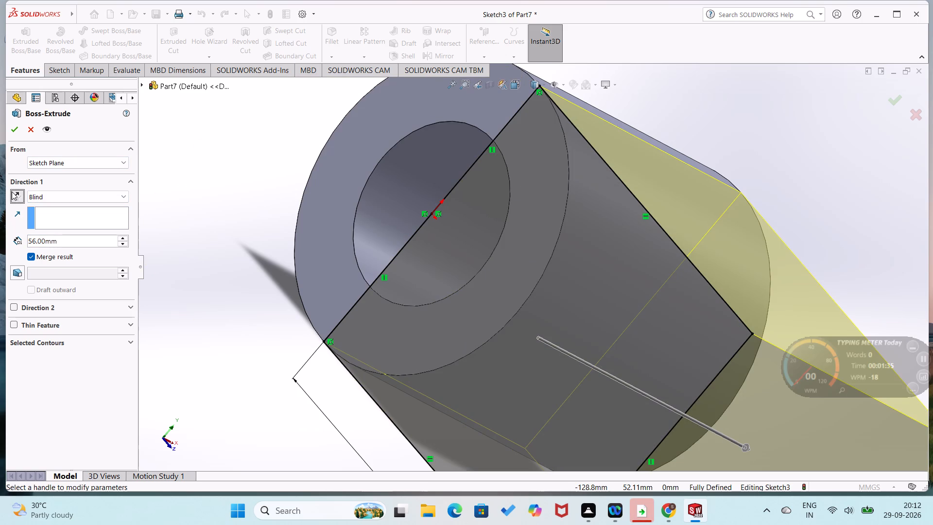
drag(79, 246, 7, 233)
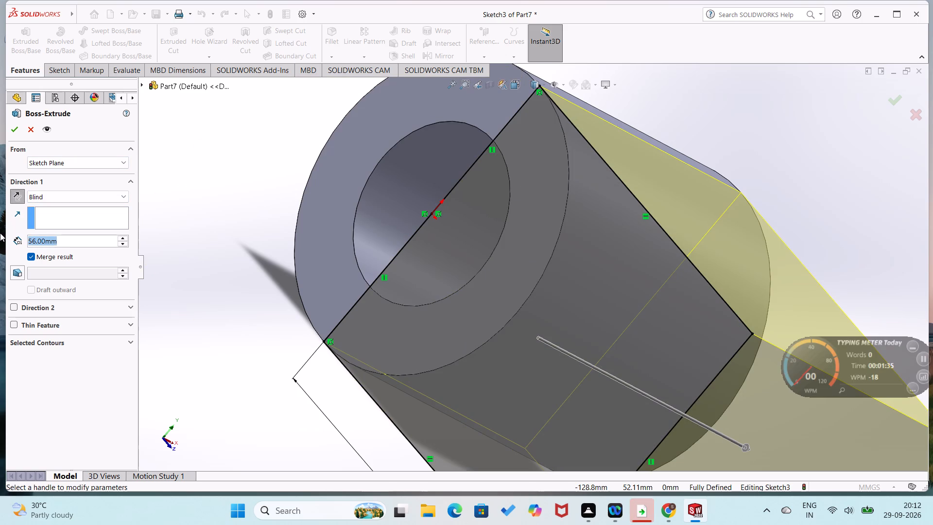
key(2)
key(4)
key(Return)
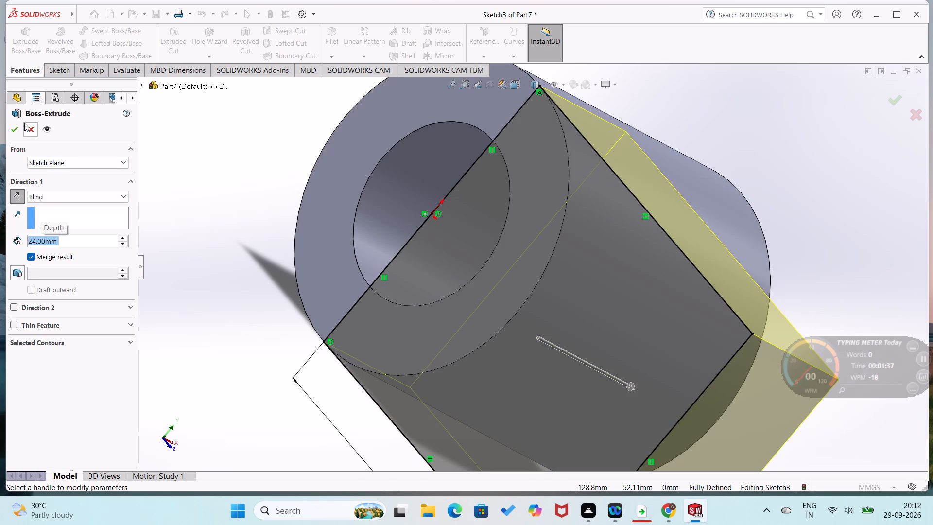
click(13, 128)
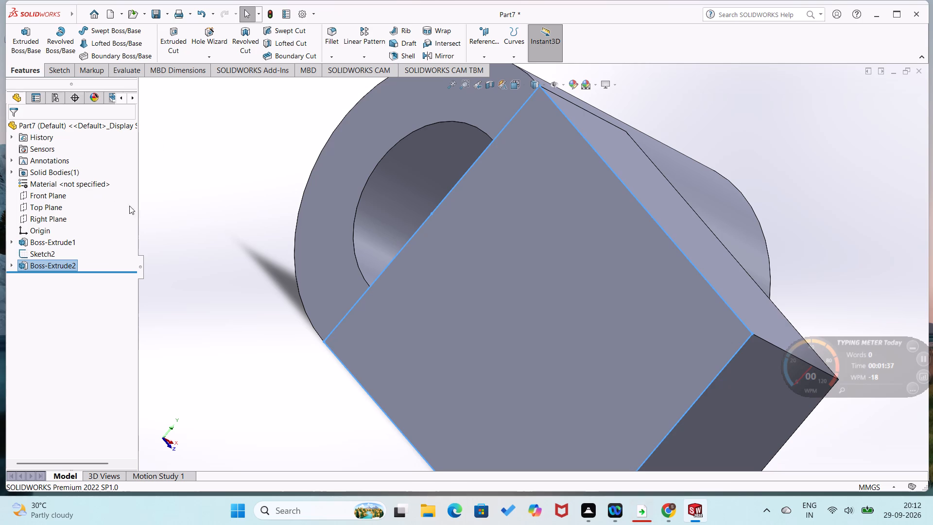
click(163, 219)
Open a new sketch on the combined flat end face and sketch a 16 mm radius circle centred on the origin.
right_click(414, 318)
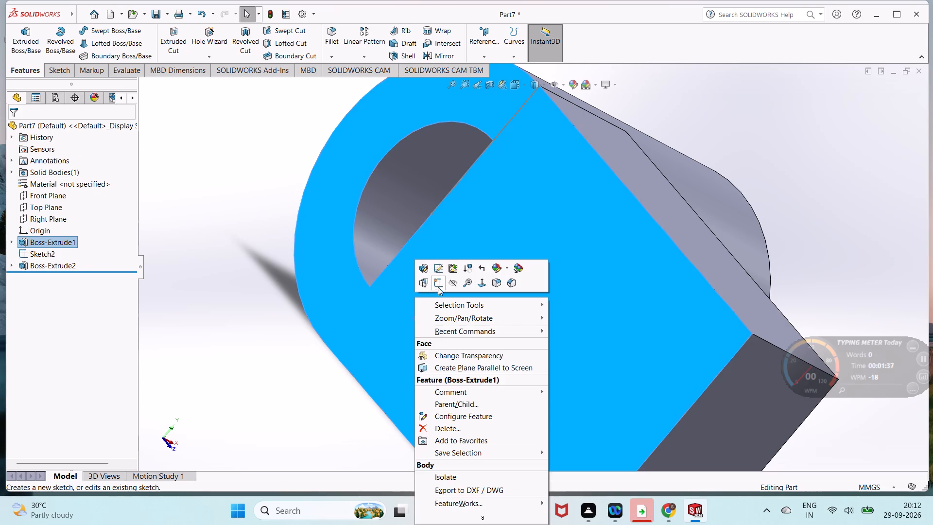
click(438, 283)
right_drag(291, 360, 353, 391)
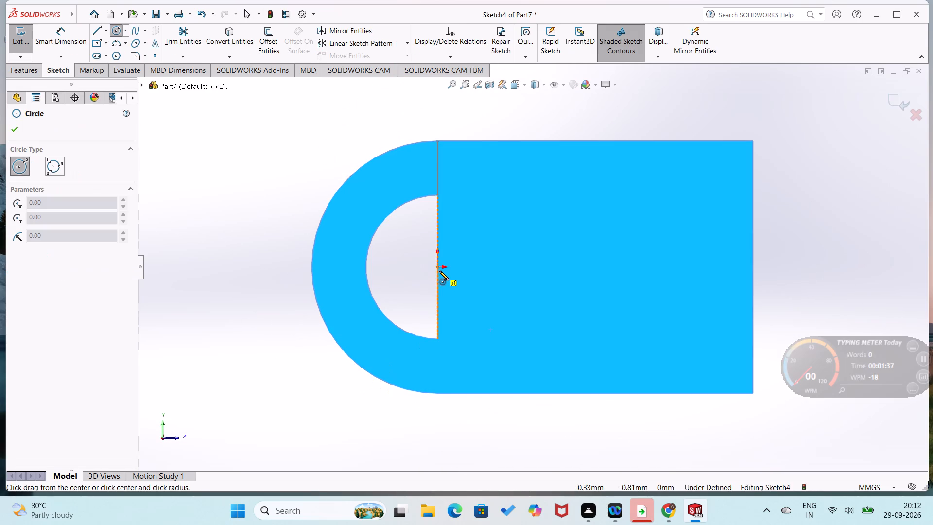
click(439, 267)
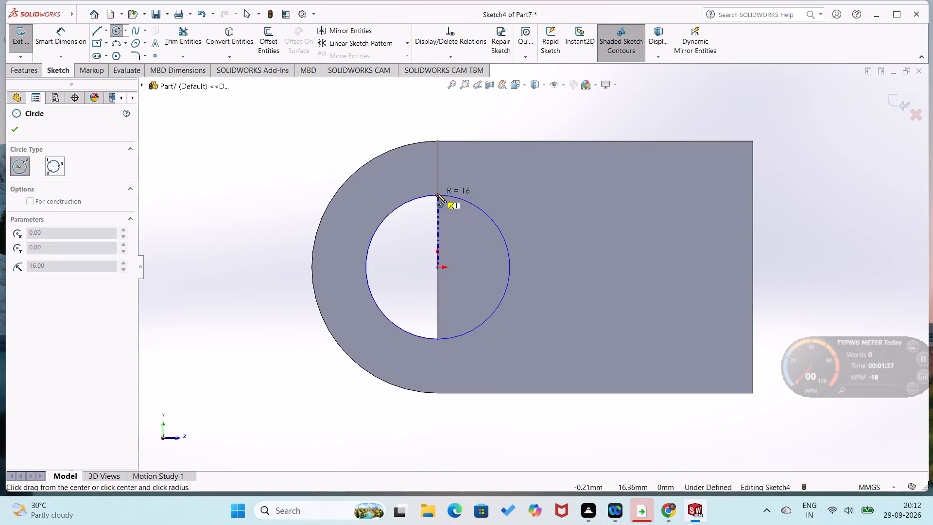
click(437, 193)
right_drag(294, 294, 324, 173)
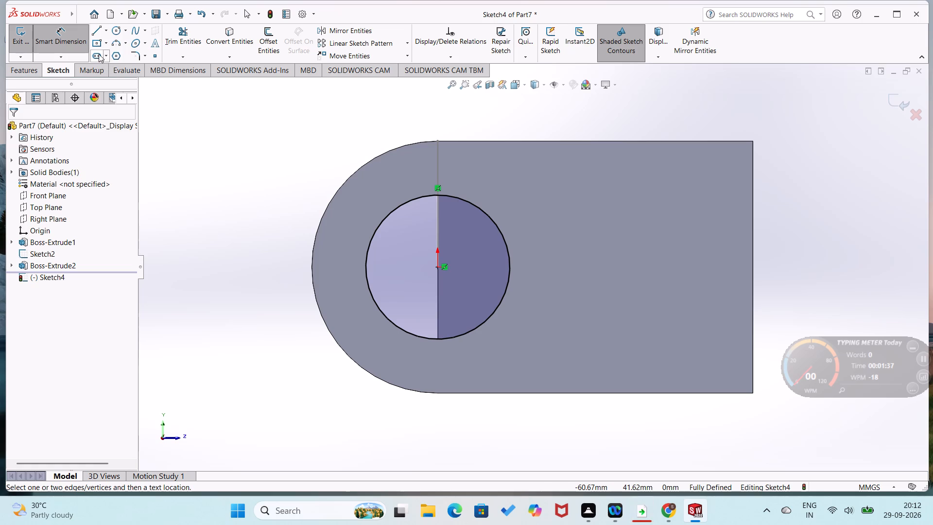
Sketch a 32 mm vertical line through the origin between the circle's top and bottom quadrants.
click(177, 30)
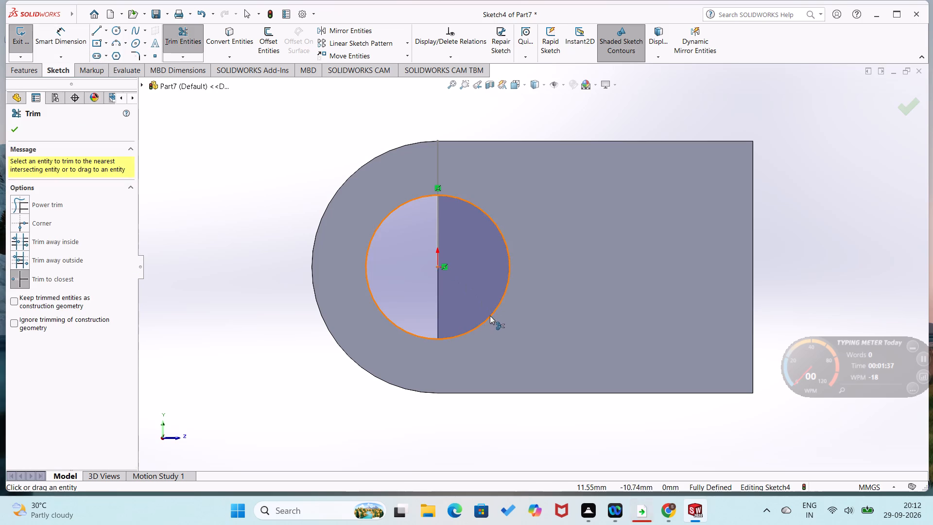
right_drag(309, 172, 236, 234)
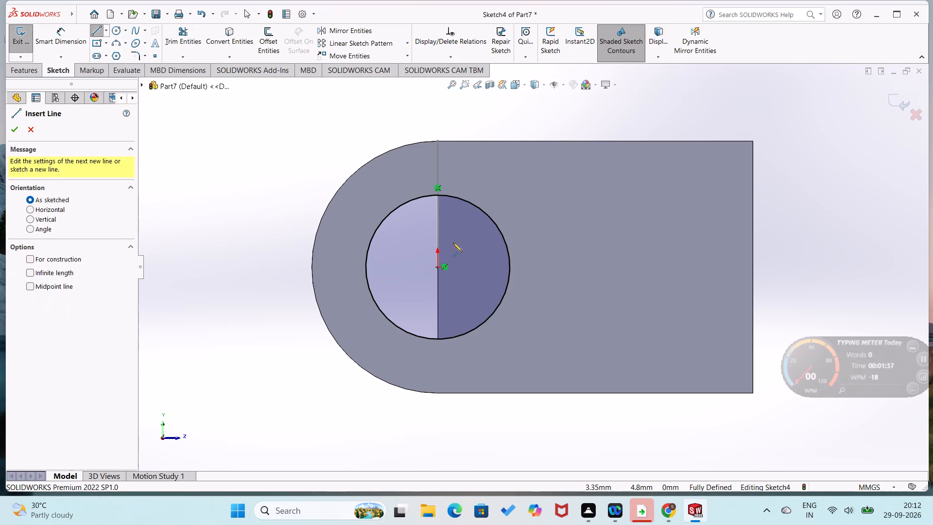
click(436, 195)
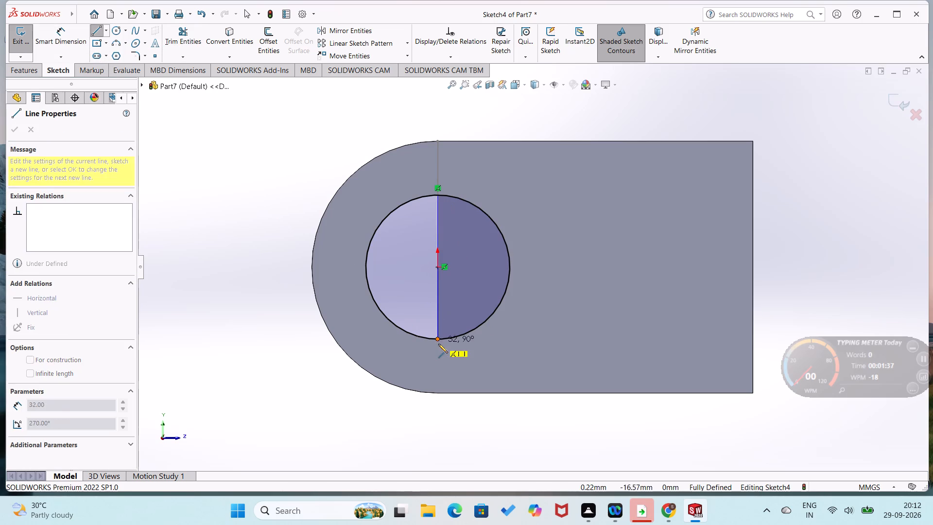
click(436, 339)
right_drag(236, 385, 305, 213)
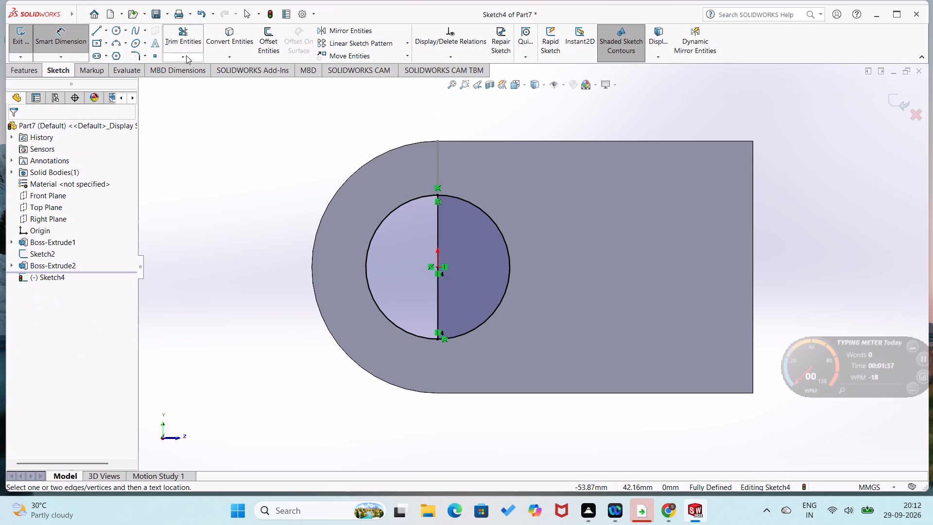
Trim away the circle's half over the open bore, keeping the semicircle on the rectangular block.
click(190, 44)
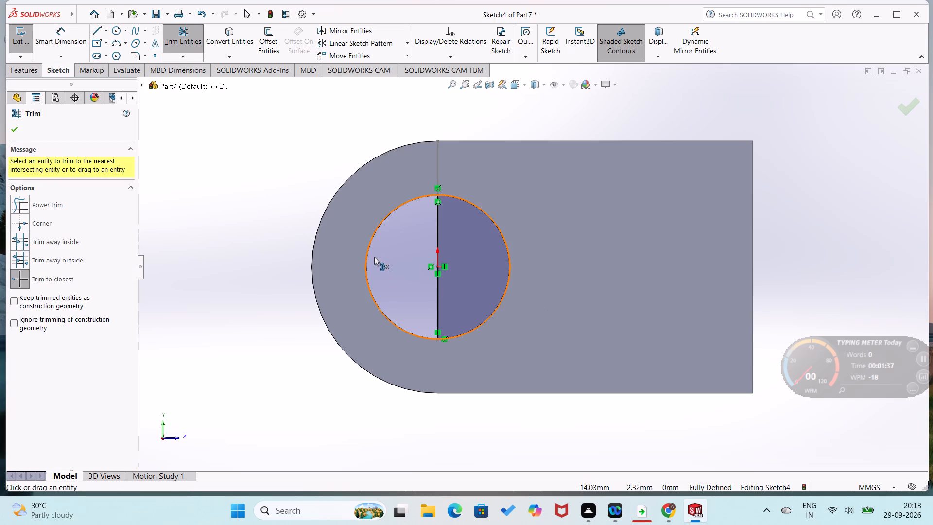
click(366, 255)
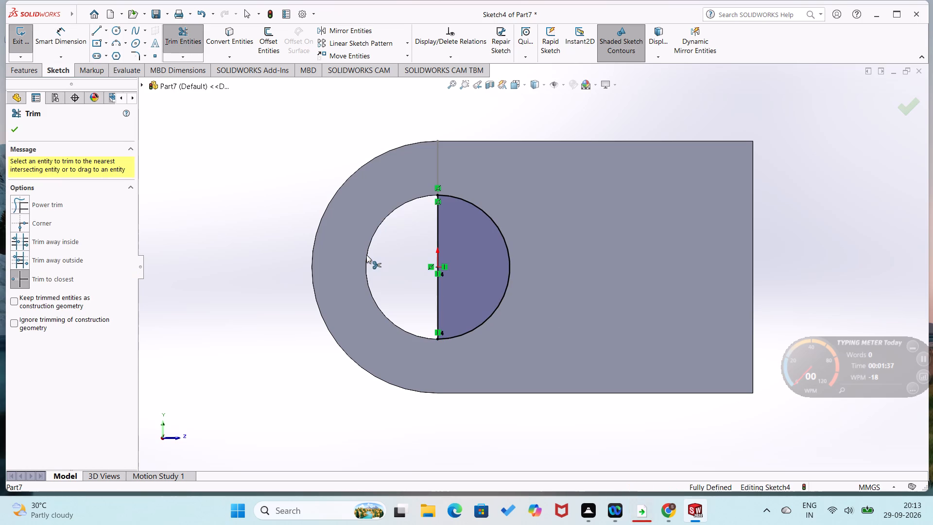
right_drag(277, 340, 323, 182)
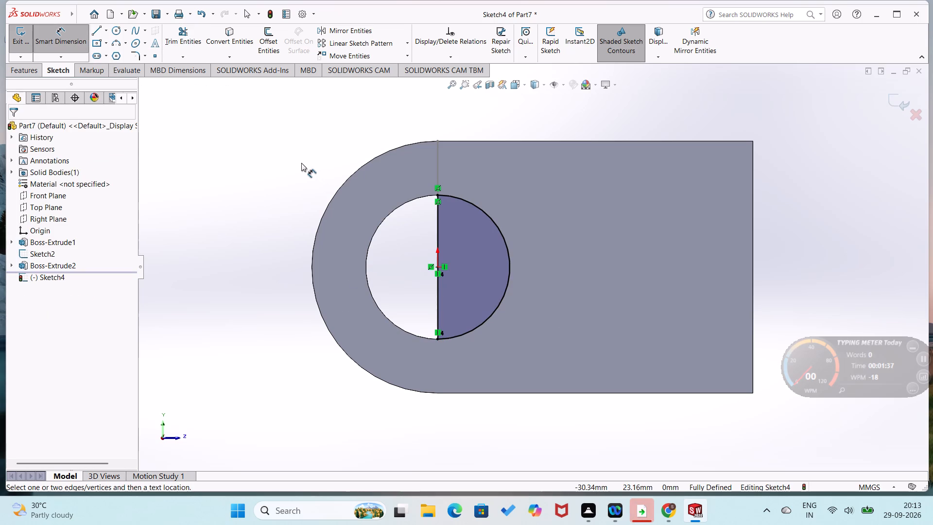
Cut-extrude the semicircular profile 54 mm deep to clear the block's material from the bore.
click(33, 72)
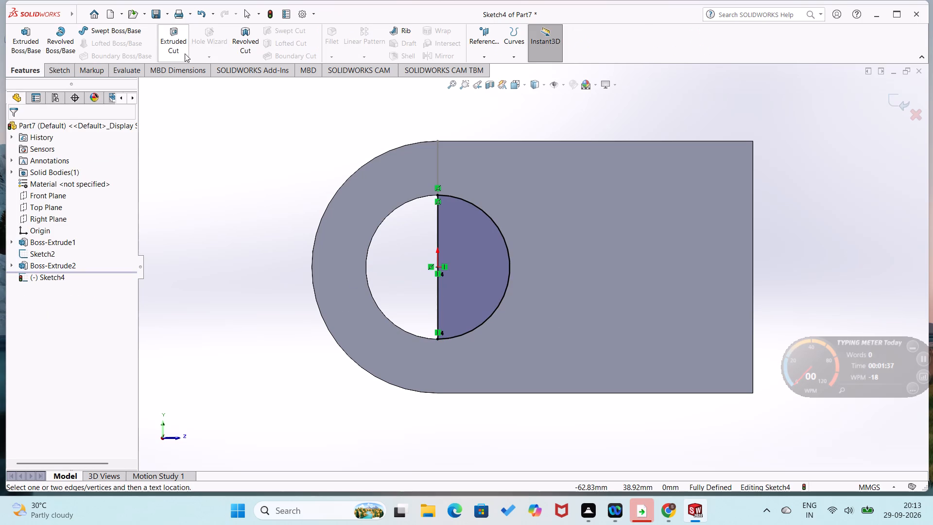
click(185, 52)
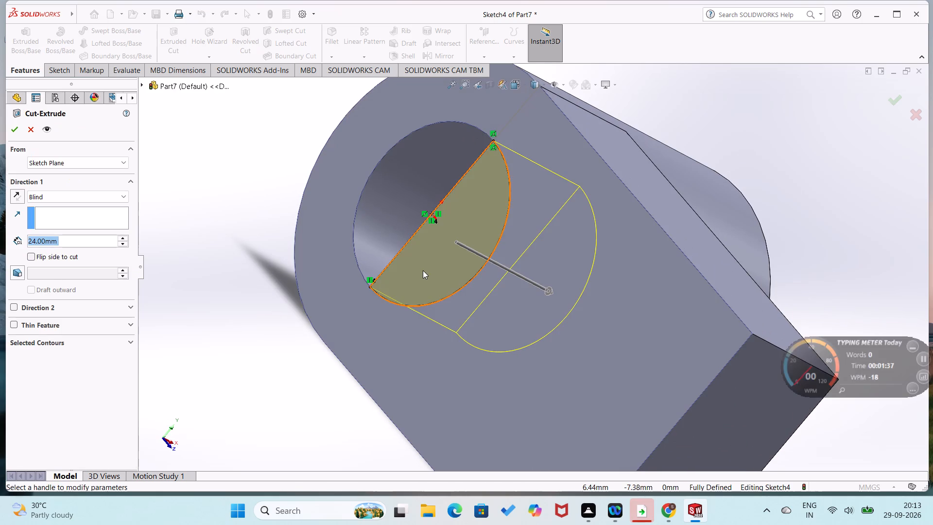
middle_drag(366, 342, 408, 444)
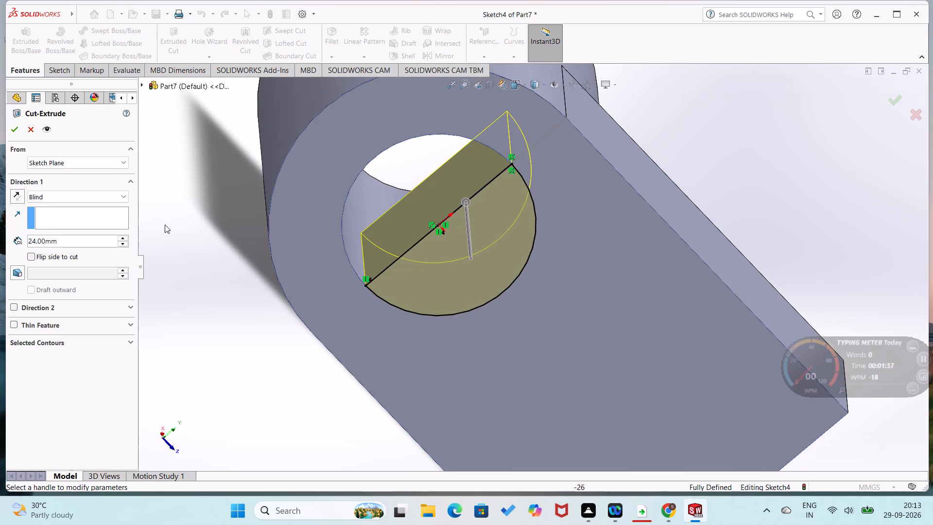
triple_click(121, 238)
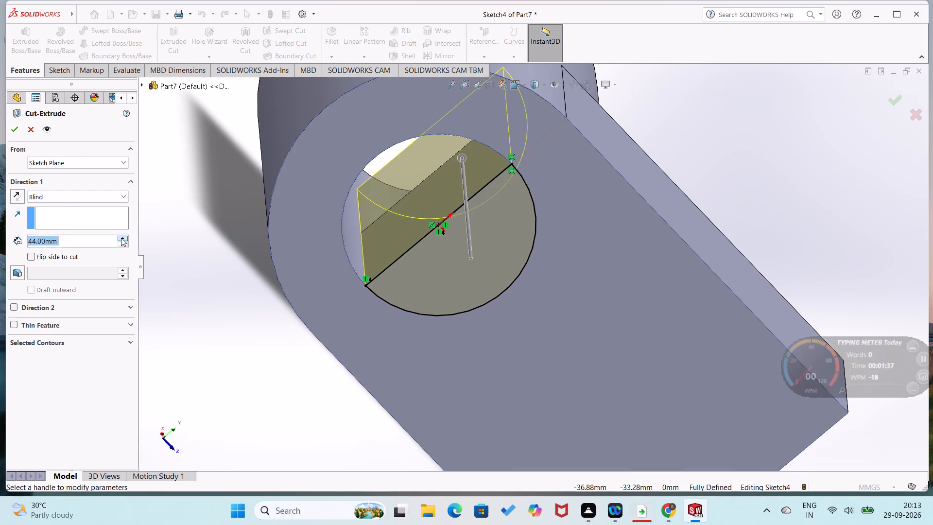
click(7, 129)
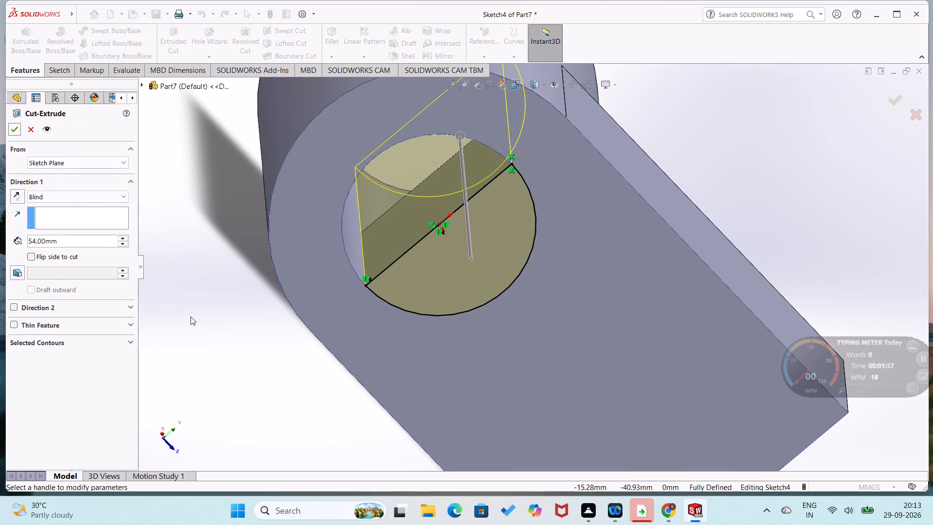
click(17, 131)
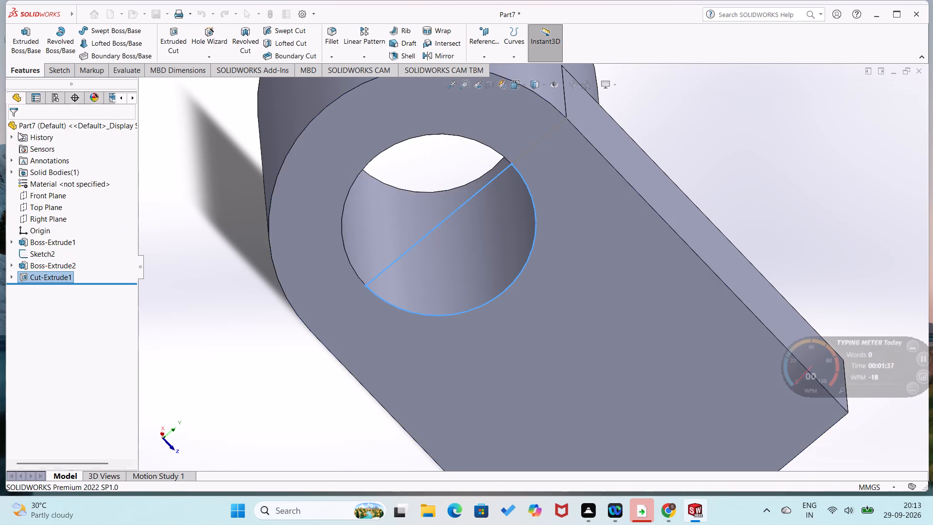
click(238, 350)
scroll(244, 346, up, 2)
middle_drag(366, 333, 319, 376)
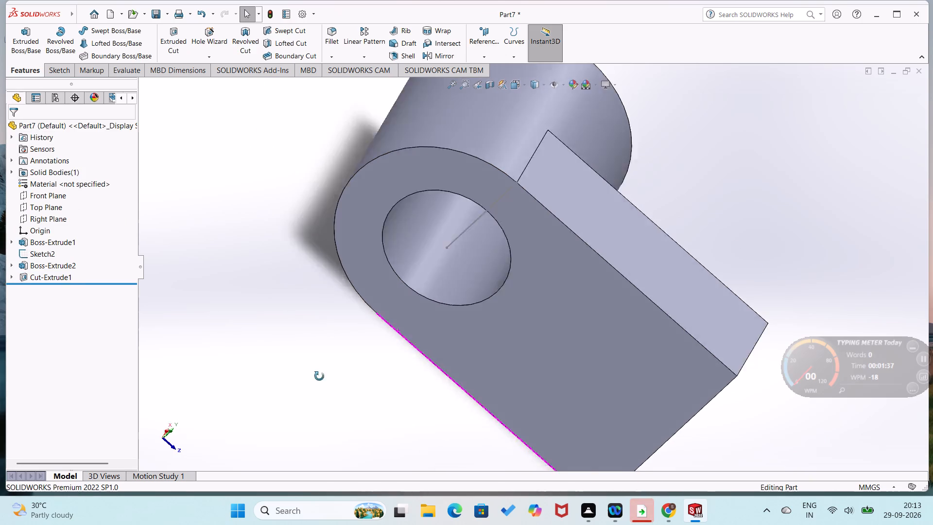
Open a sketch on the rectangular arm's free end face and sketch a circle of about 11 mm radius centred on its inner long edge's midpoint.
middle_drag(319, 376, 253, 453)
scroll(291, 425, up, 3)
middle_drag(470, 403, 448, 432)
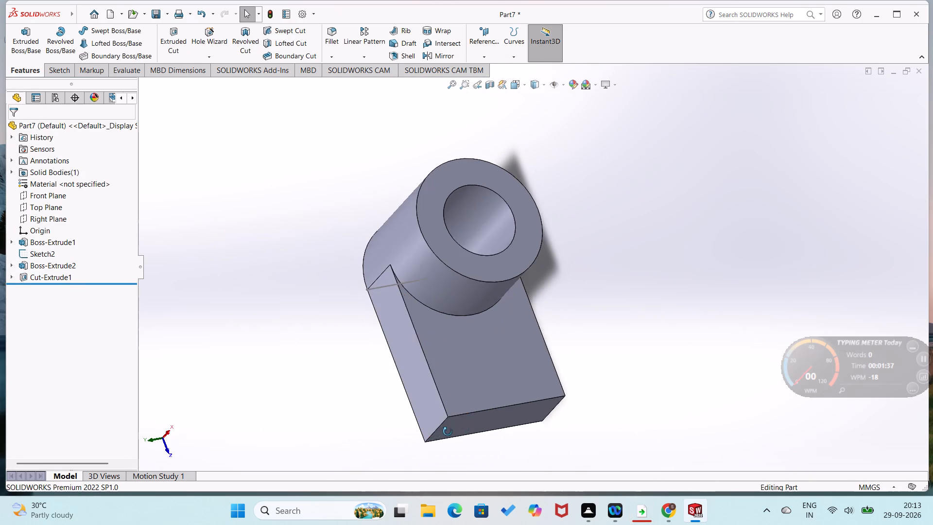
middle_drag(448, 432, 439, 440)
middle_drag(476, 429, 470, 374)
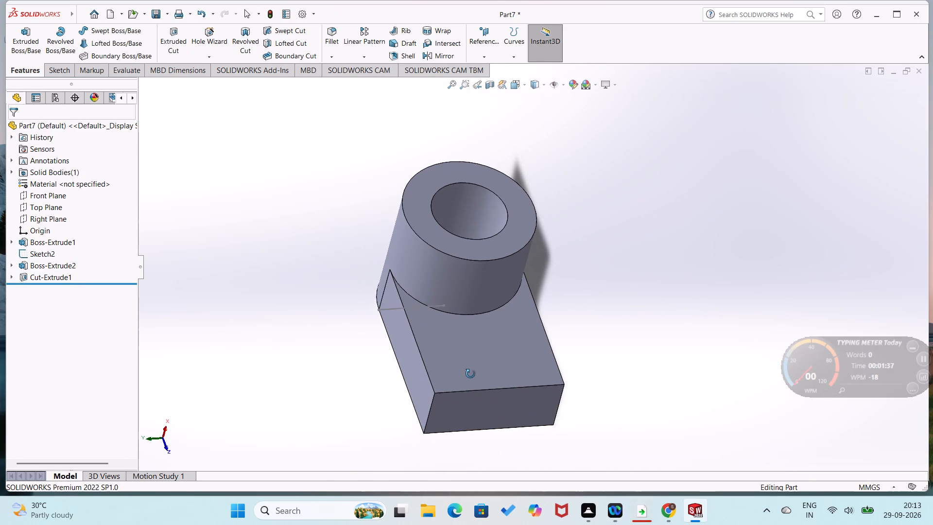
middle_drag(470, 374, 478, 328)
right_click(513, 372)
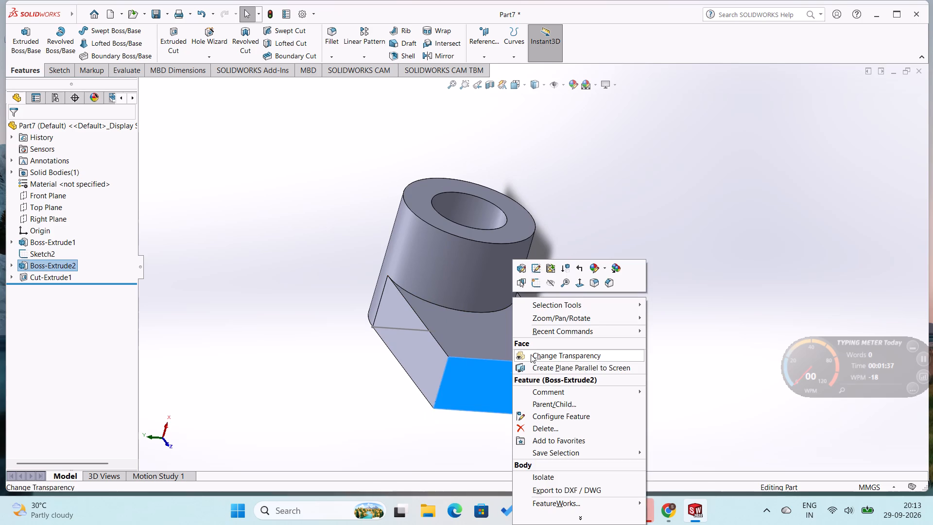
click(537, 287)
right_drag(544, 483, 555, 472)
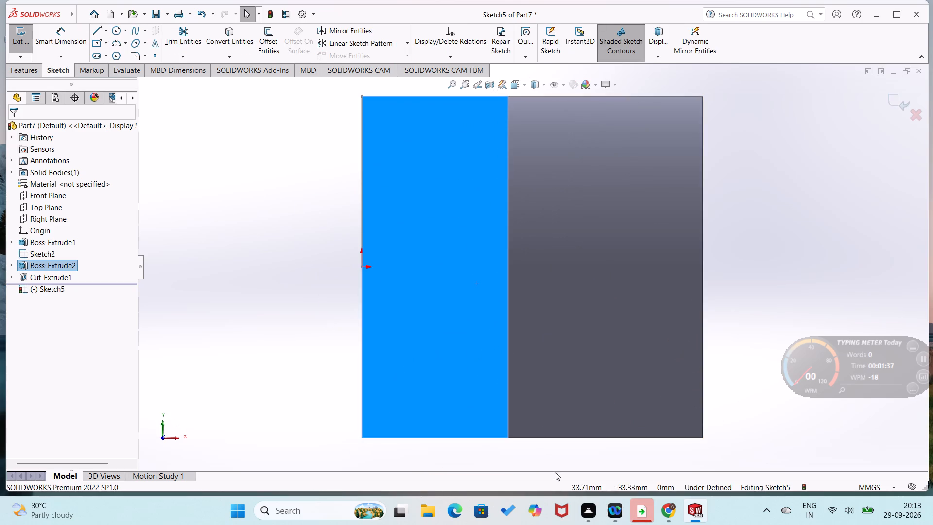
right_drag(555, 472, 637, 405)
right_drag(790, 296, 889, 245)
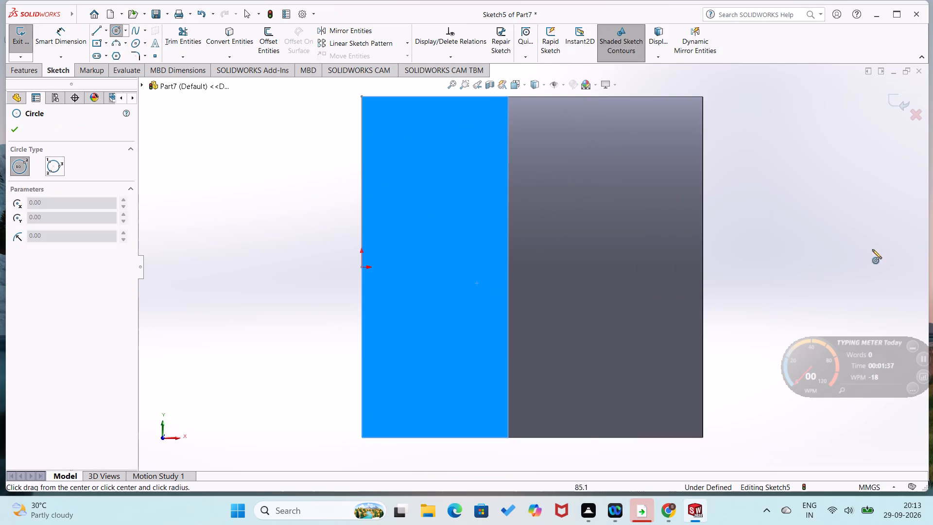
click(508, 269)
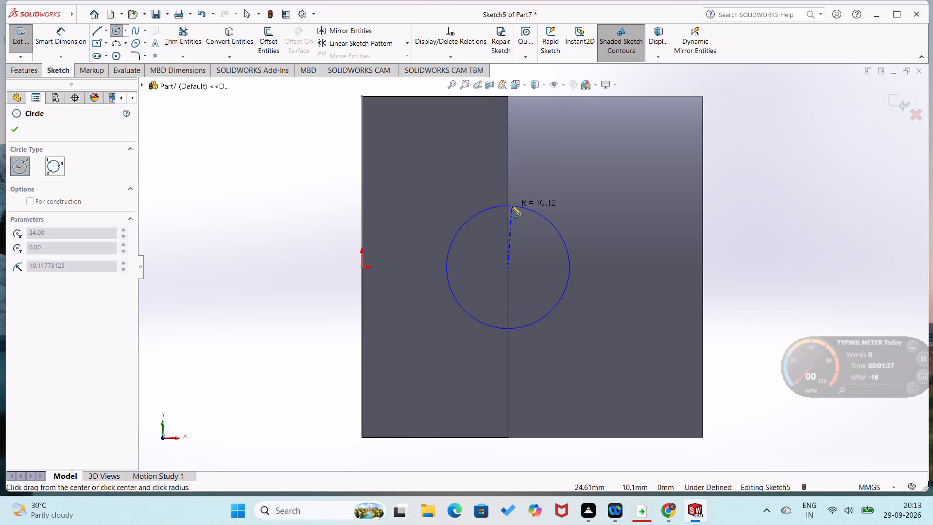
click(510, 200)
Dimension the circle's diameter to 32 mm.
right_drag(572, 282, 638, 183)
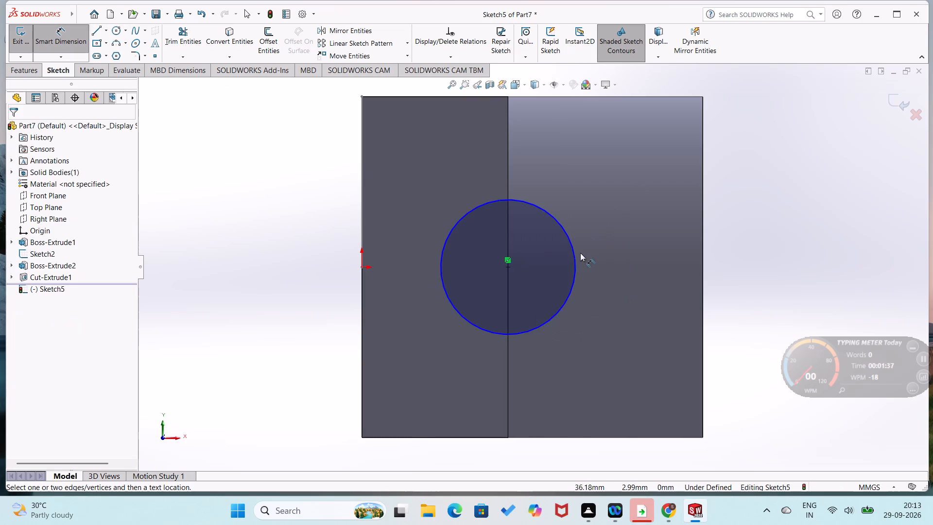
click(573, 259)
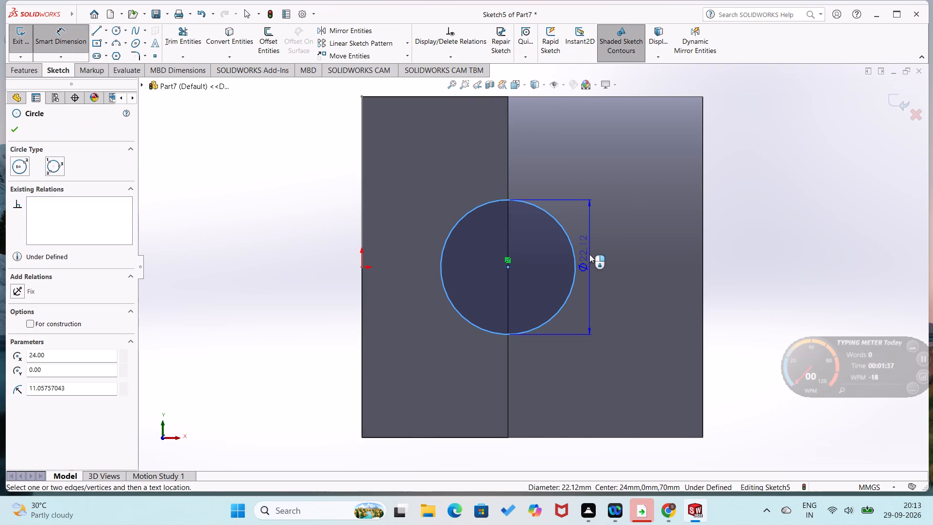
click(589, 254)
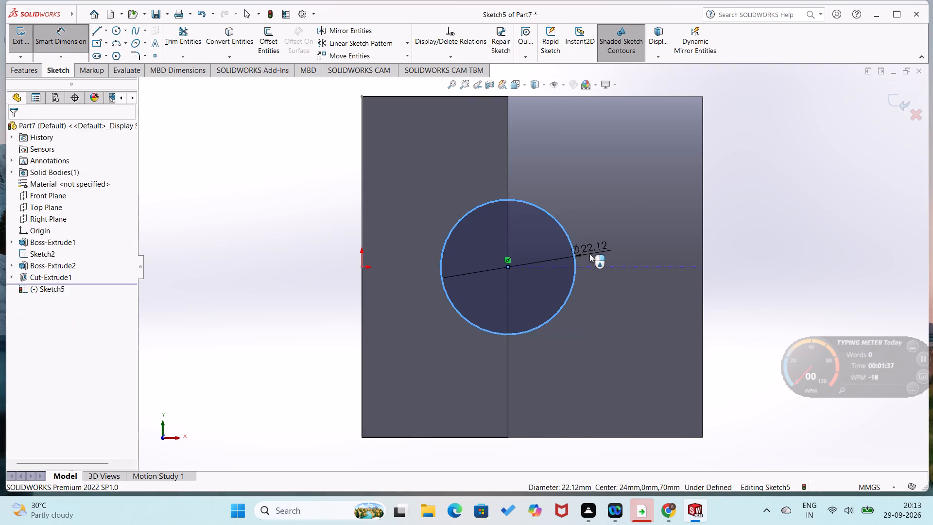
text(32)
key(Return)
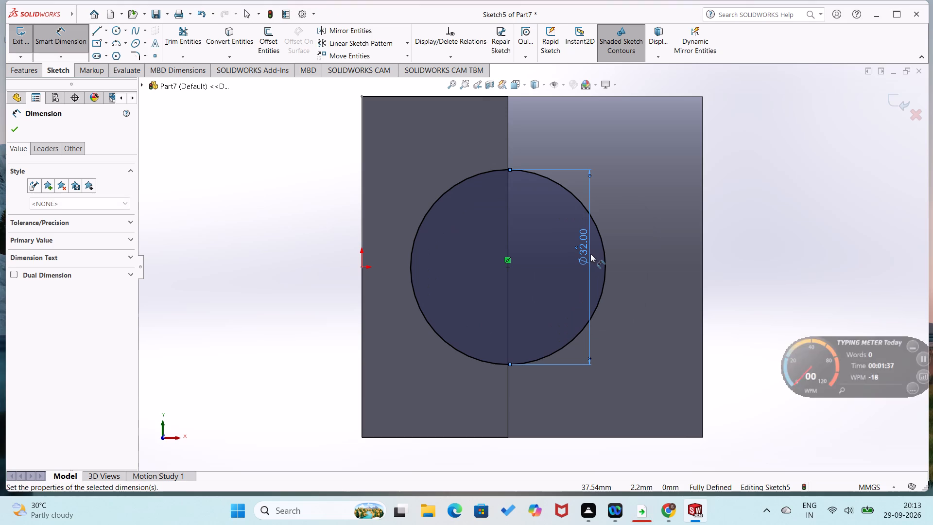
Sketch a 32 mm vertical line along the face's edge between the circle's top and bottom quadrants.
right_drag(329, 144, 270, 189)
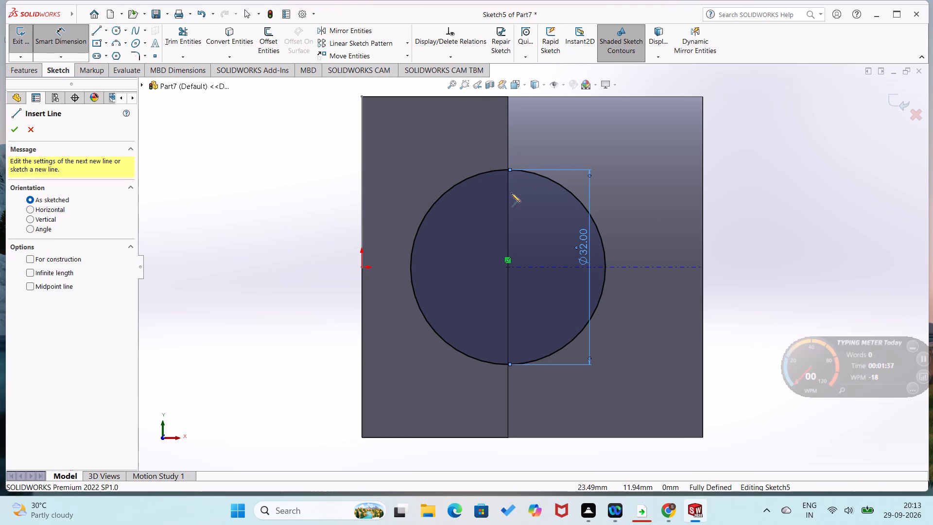
click(509, 170)
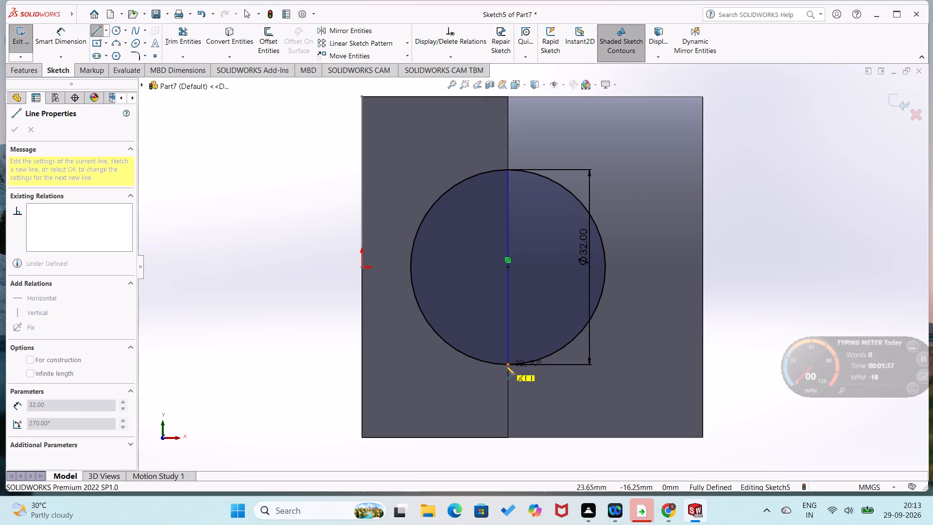
click(508, 367)
right_drag(578, 413, 585, 326)
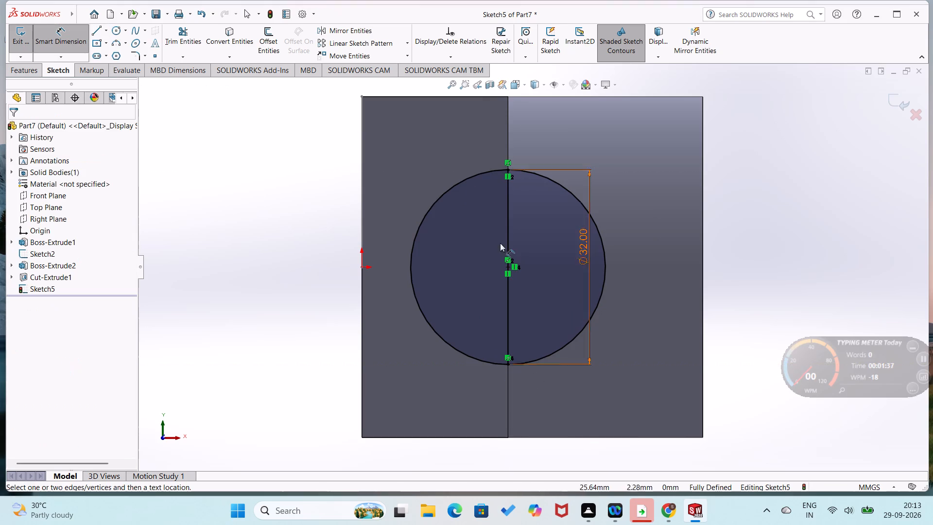
Trim away the circle's half lying outside the arm's end face, keeping the semicircle on the arm.
click(183, 37)
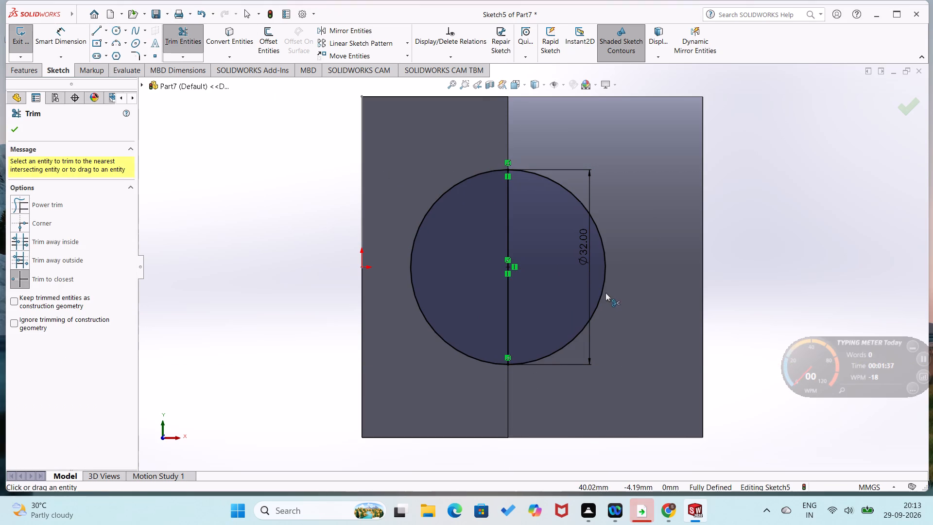
click(603, 293)
middle_drag(585, 300, 559, 329)
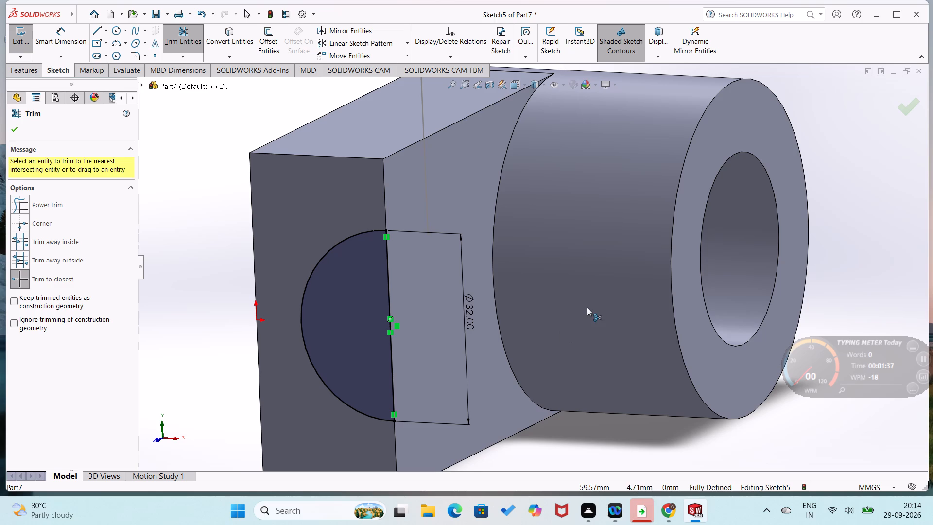
click(17, 132)
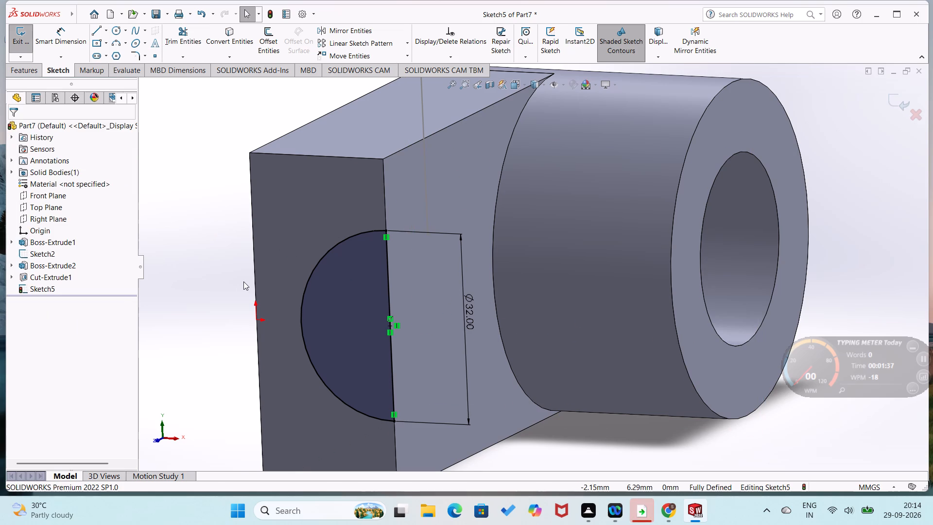
Cut-extrude the semicircular profile 30 mm deep into the arm from its free end.
scroll(243, 281, up, 2)
middle_drag(244, 280, 222, 286)
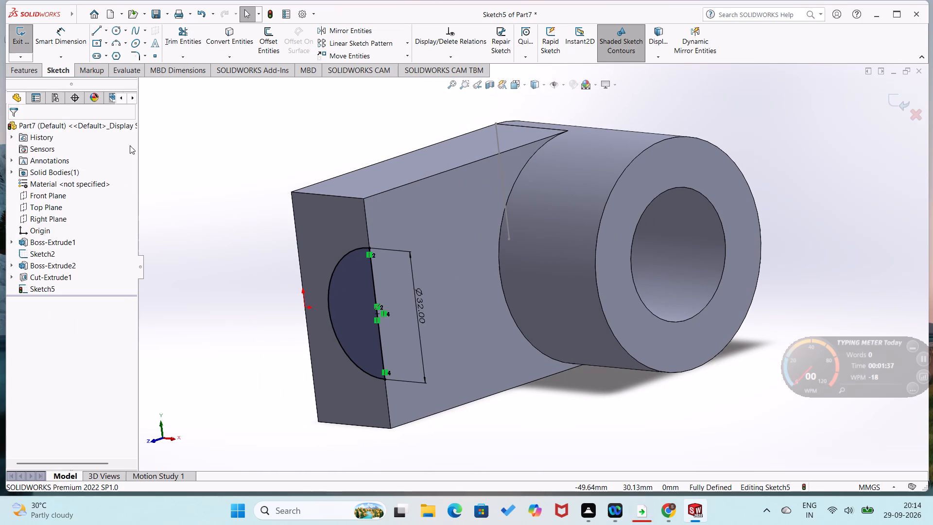
click(28, 65)
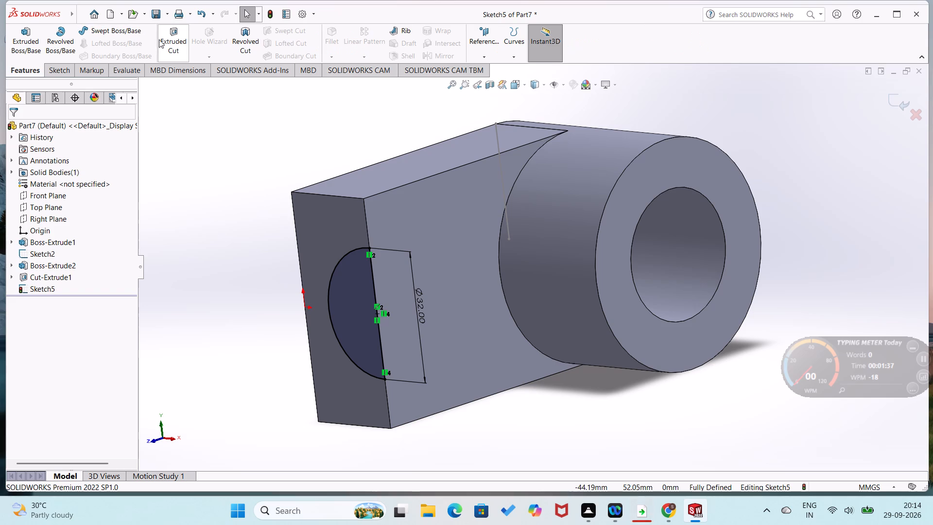
click(165, 39)
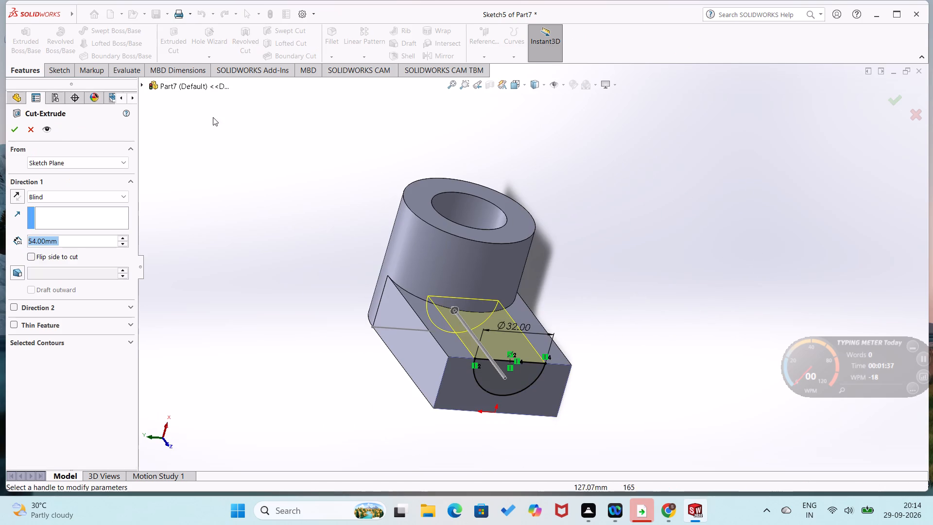
middle_drag(259, 264, 285, 391)
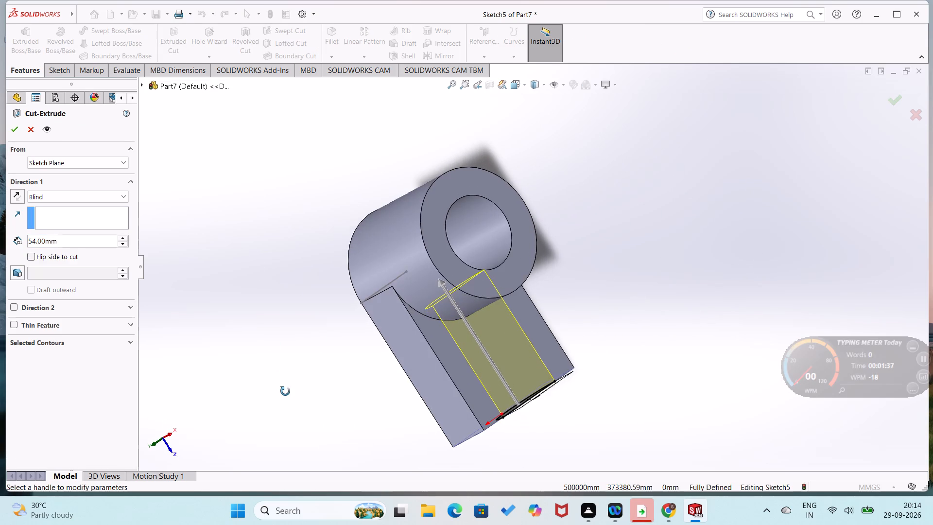
middle_drag(285, 391, 274, 358)
middle_drag(261, 320, 249, 294)
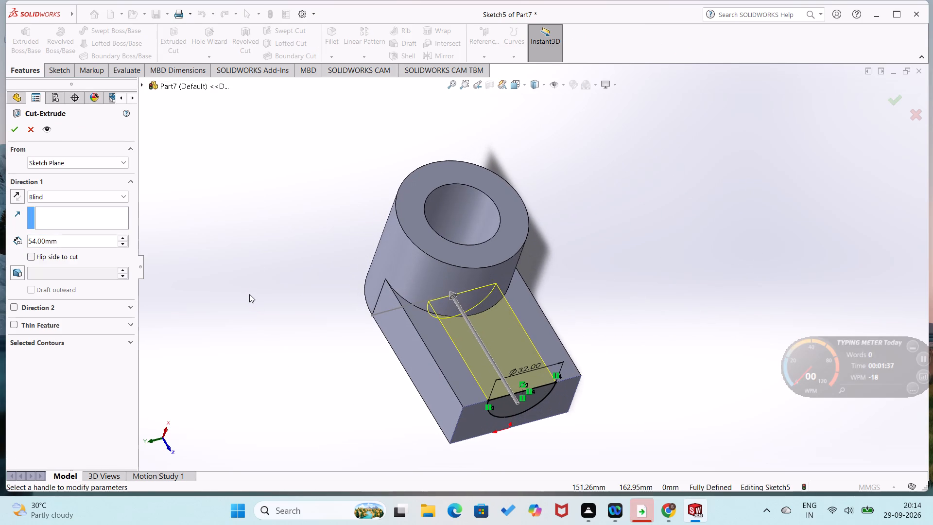
drag(90, 233, 59, 234)
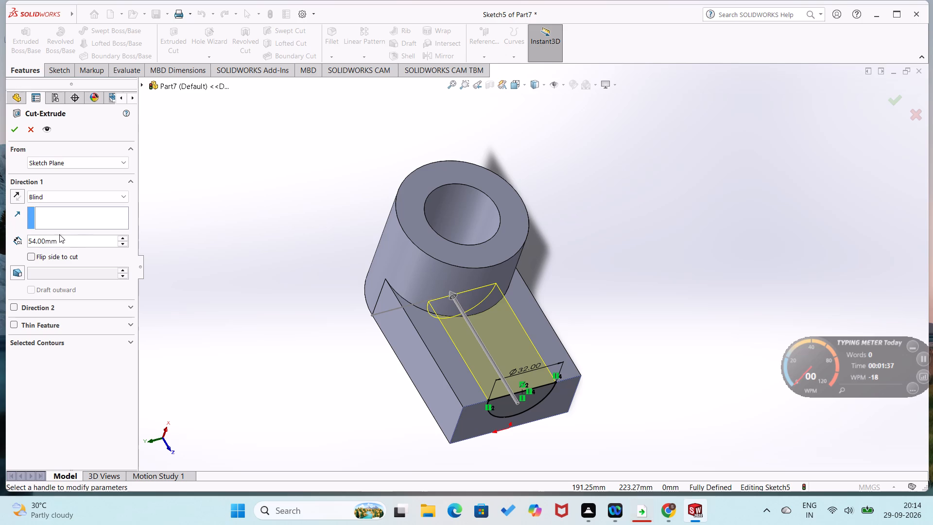
drag(59, 234, 48, 237)
drag(71, 242, 26, 237)
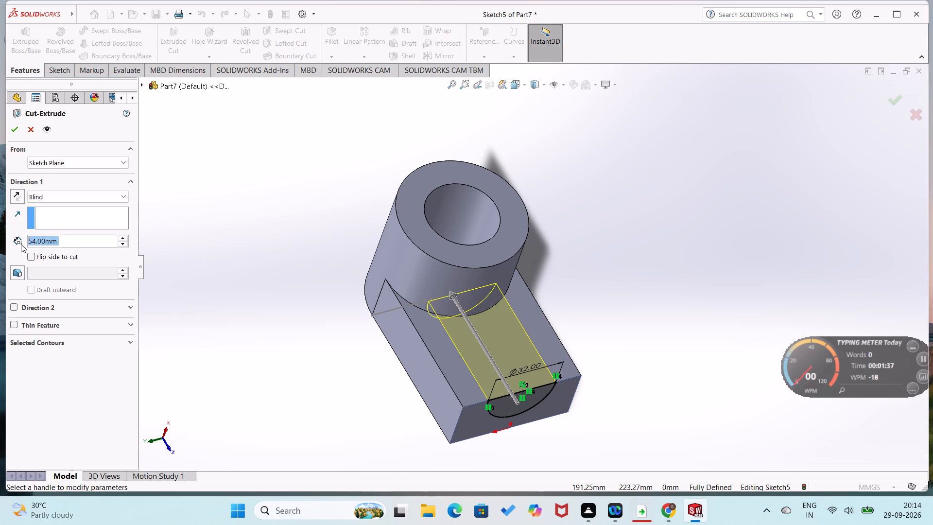
text(20)
key(Return)
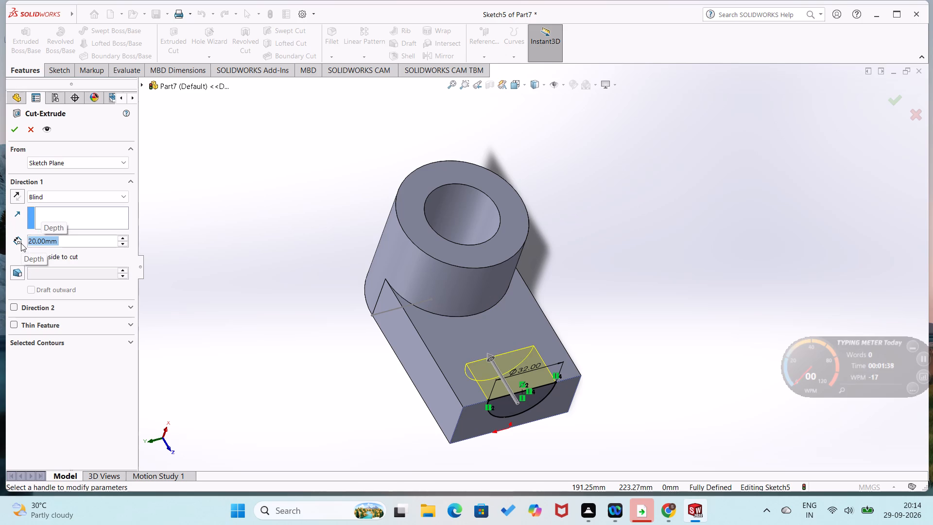
text(30)
key(Return)
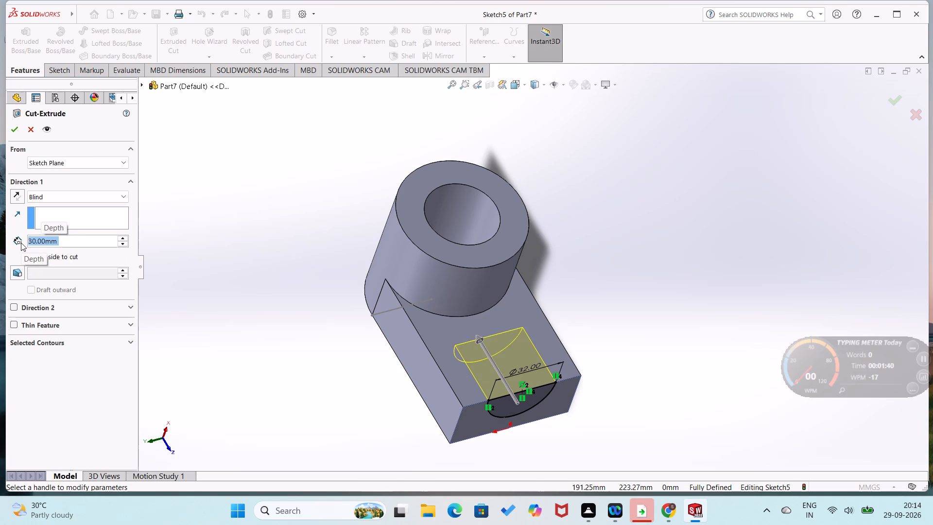
click(17, 132)
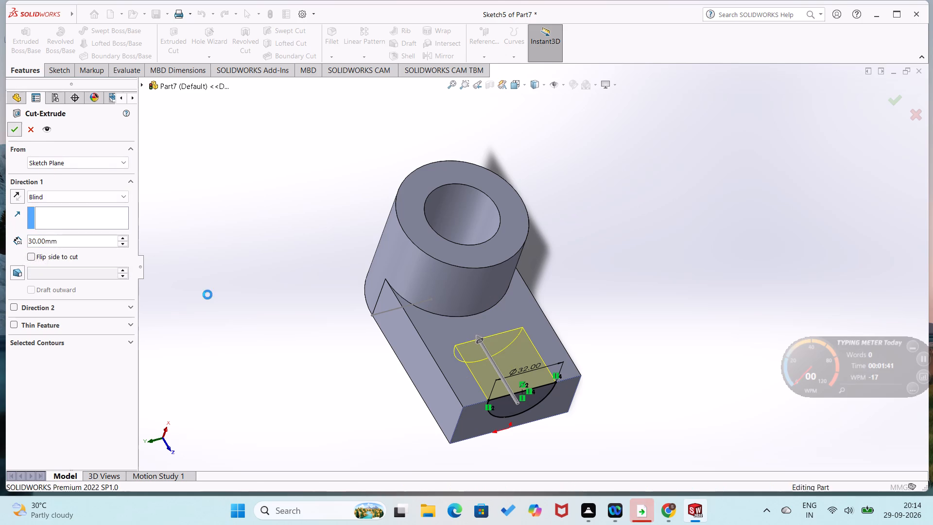
click(257, 325)
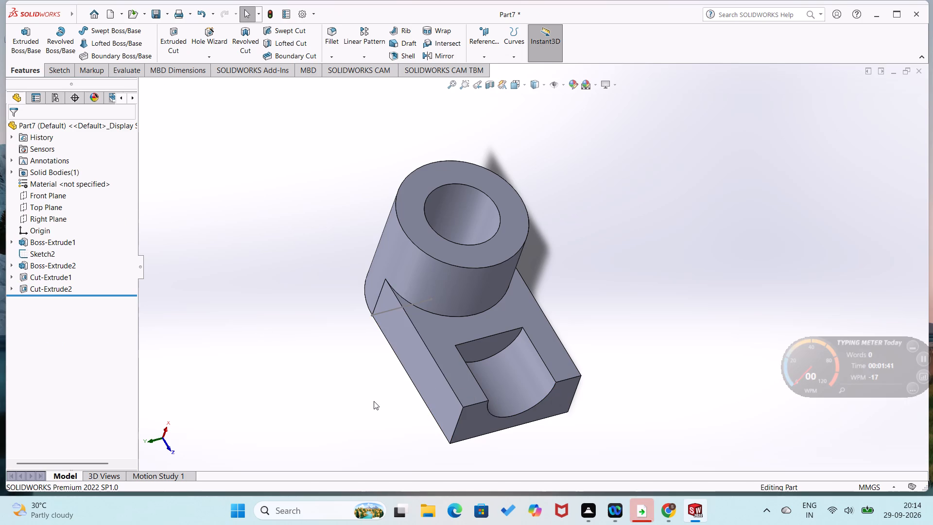
Open a sketch on the cylinder's free ring face and sketch a 12 mm horizontal line across the wall from bore to outer edge, opposite the arm.
scroll(374, 401, up, 1)
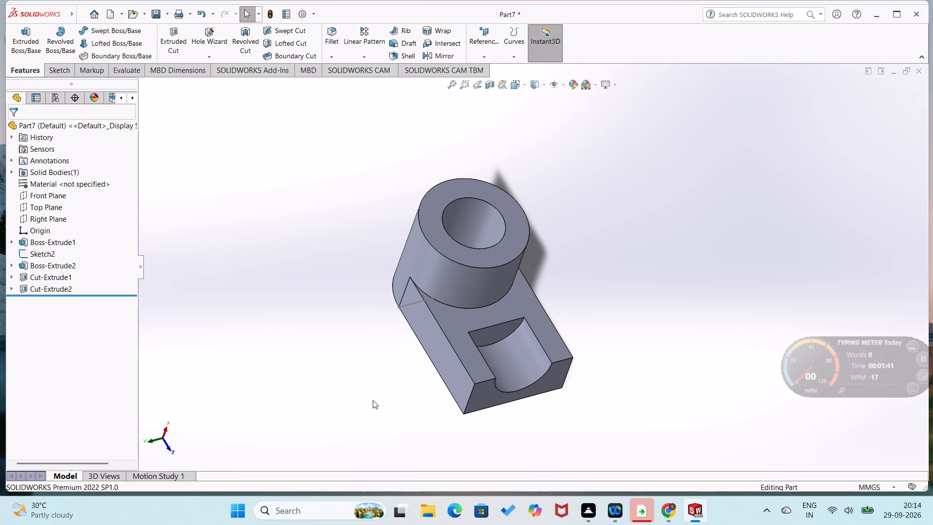
right_click(473, 185)
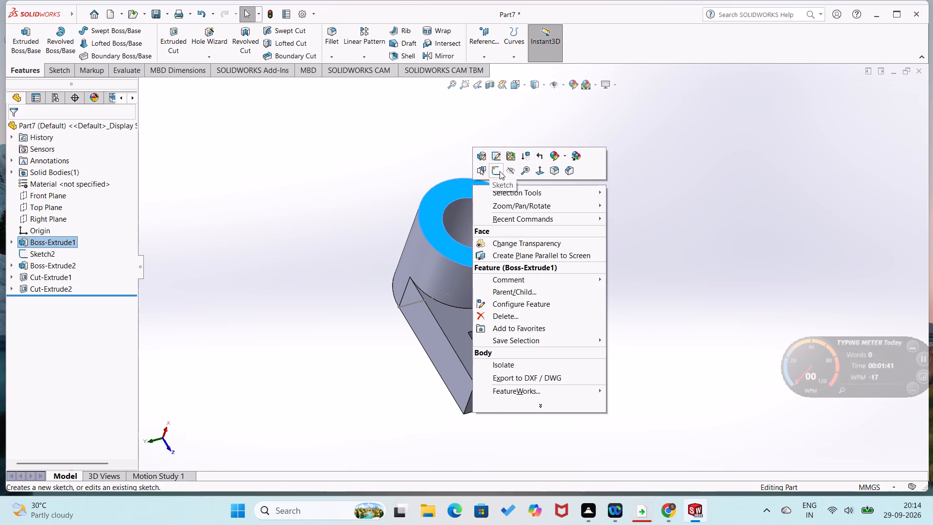
click(501, 172)
right_drag(255, 257, 200, 285)
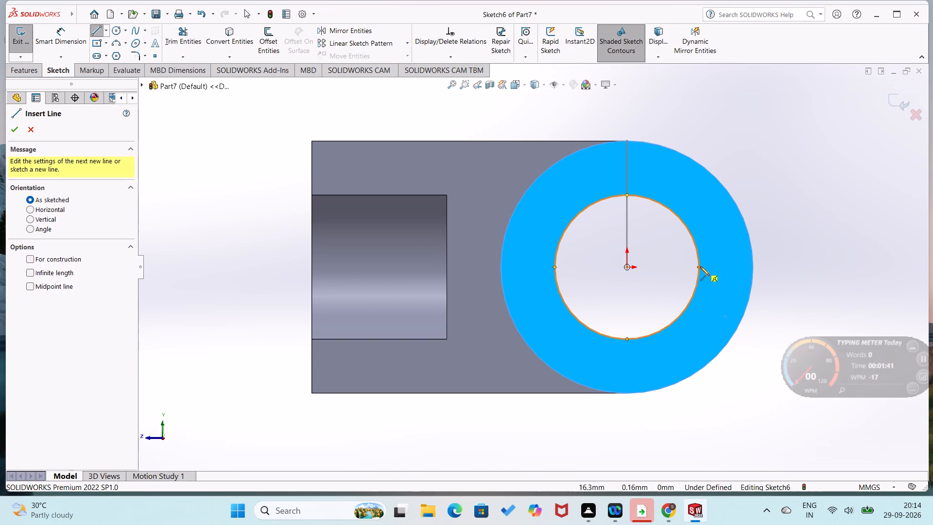
click(700, 266)
click(753, 267)
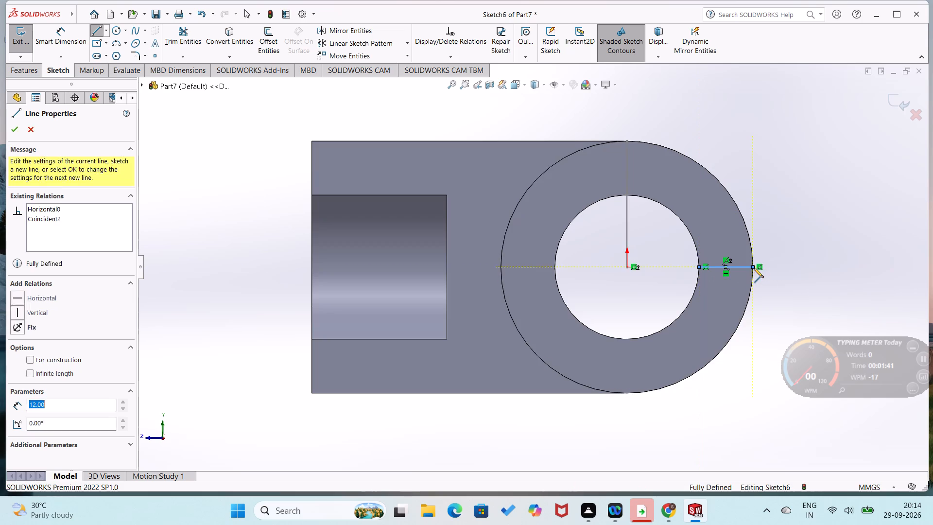
right_drag(765, 283, 799, 211)
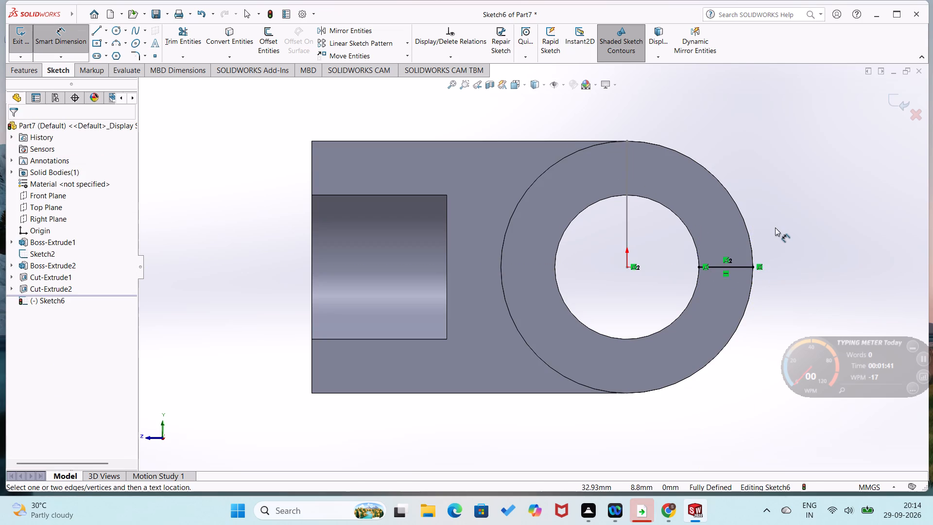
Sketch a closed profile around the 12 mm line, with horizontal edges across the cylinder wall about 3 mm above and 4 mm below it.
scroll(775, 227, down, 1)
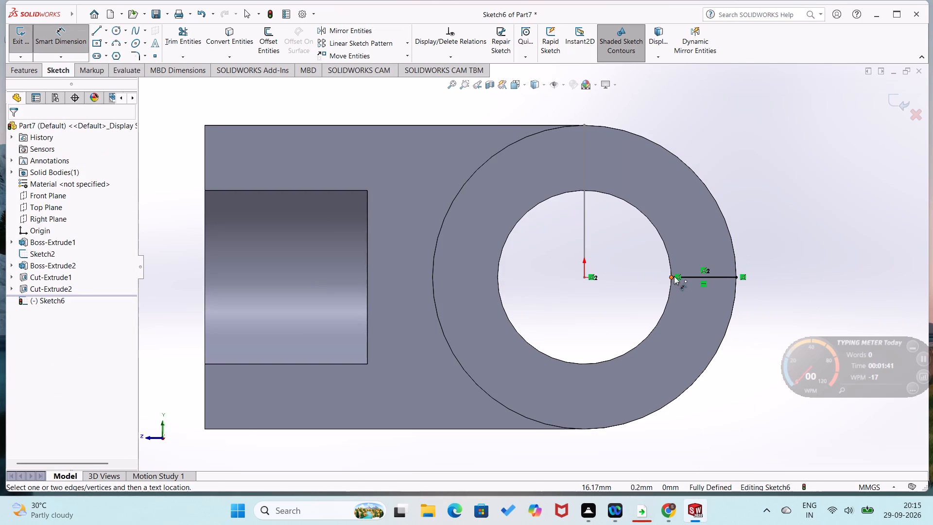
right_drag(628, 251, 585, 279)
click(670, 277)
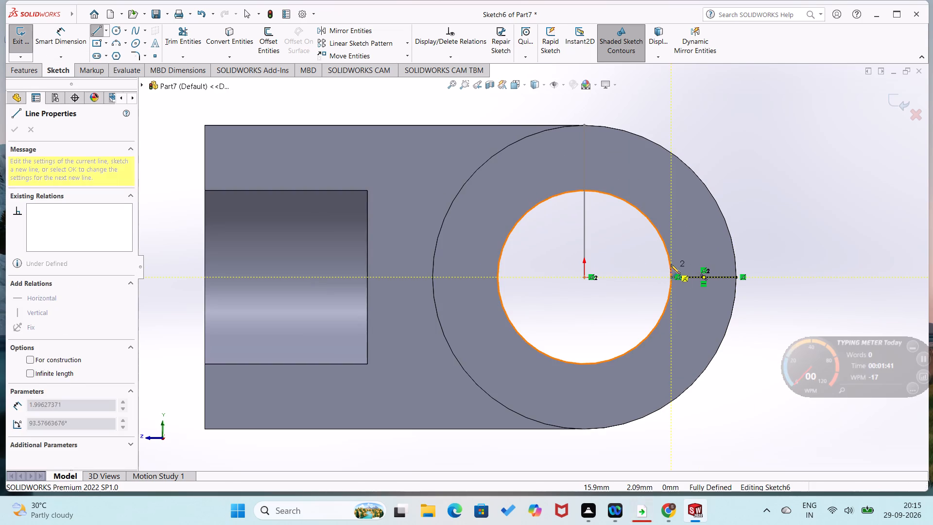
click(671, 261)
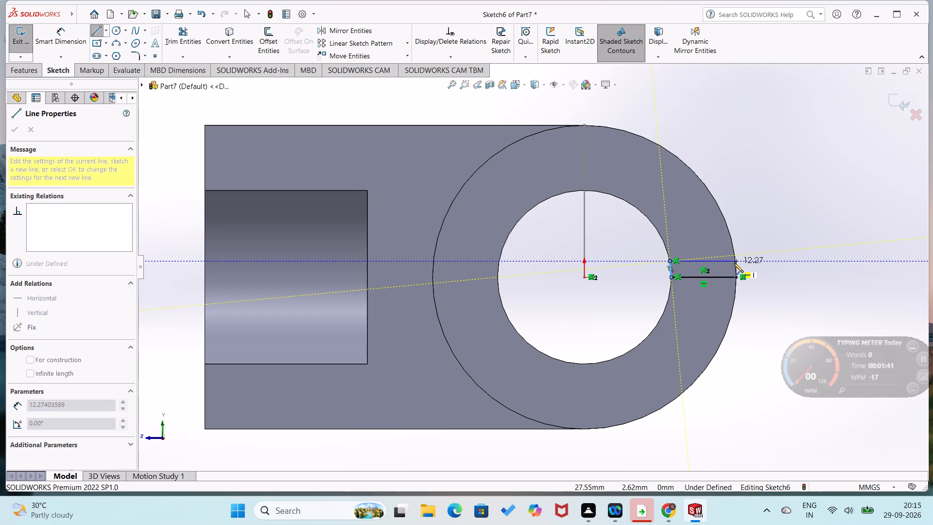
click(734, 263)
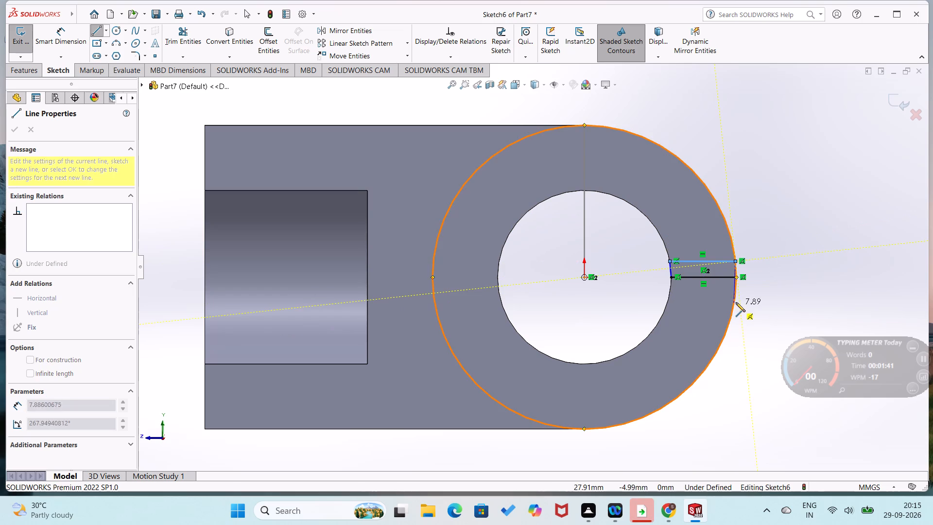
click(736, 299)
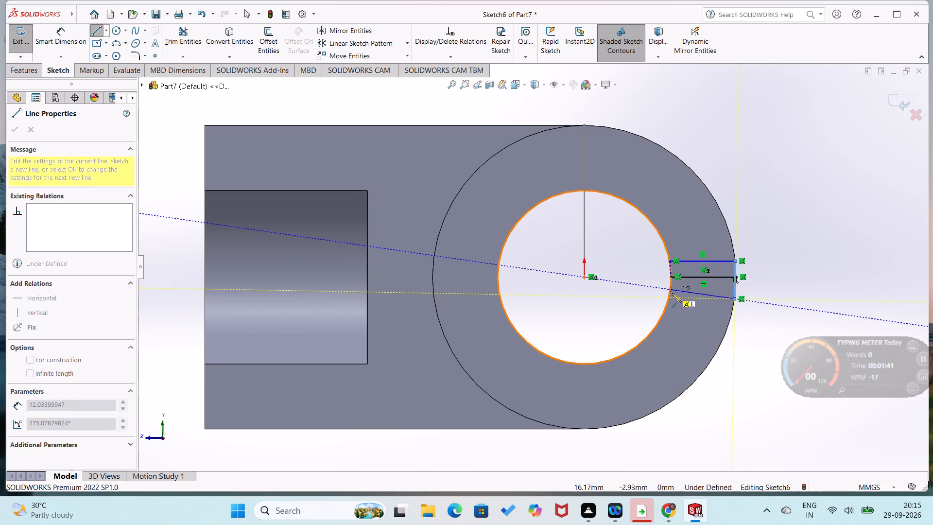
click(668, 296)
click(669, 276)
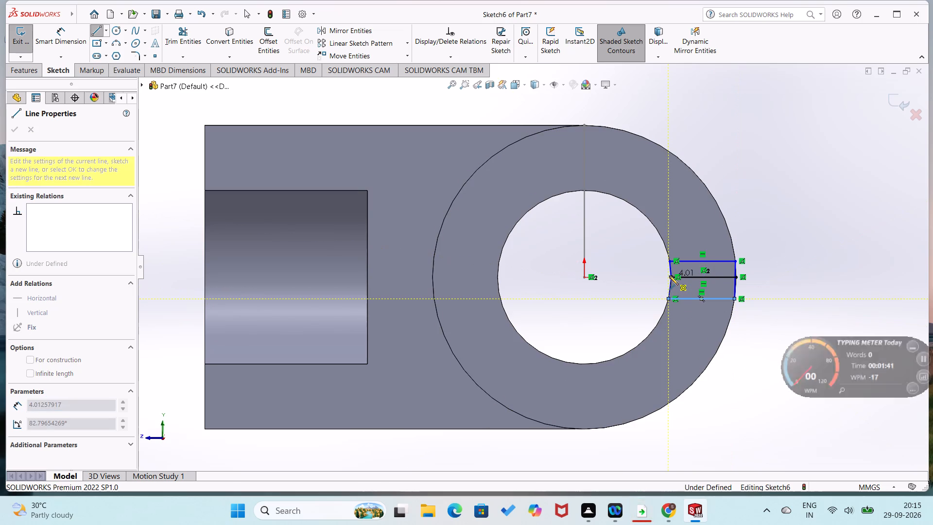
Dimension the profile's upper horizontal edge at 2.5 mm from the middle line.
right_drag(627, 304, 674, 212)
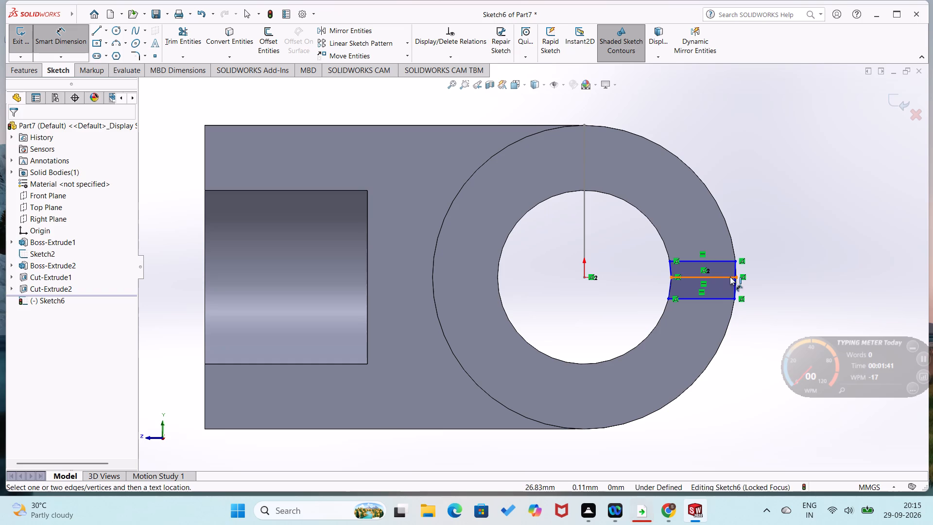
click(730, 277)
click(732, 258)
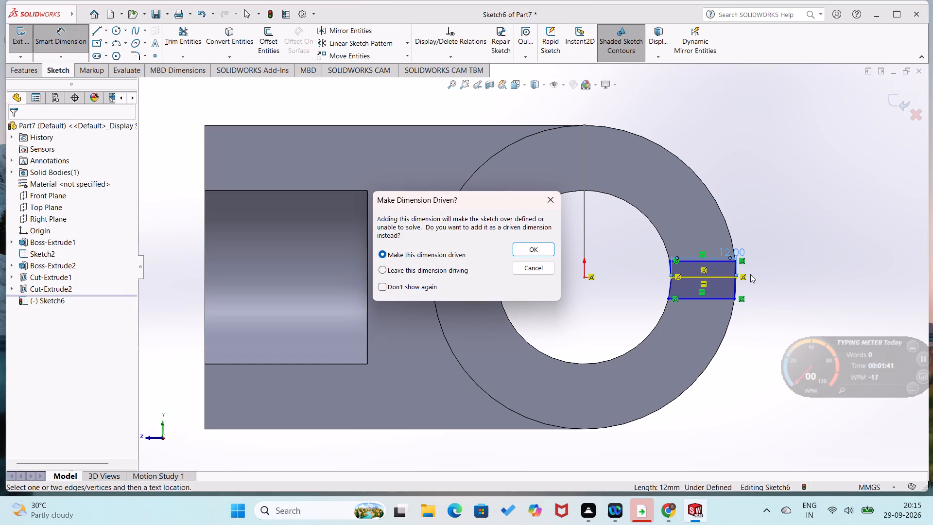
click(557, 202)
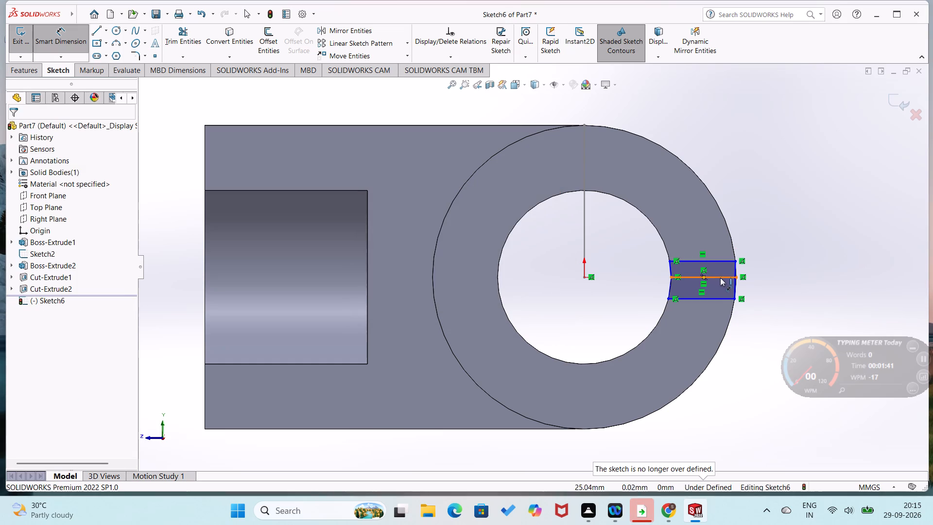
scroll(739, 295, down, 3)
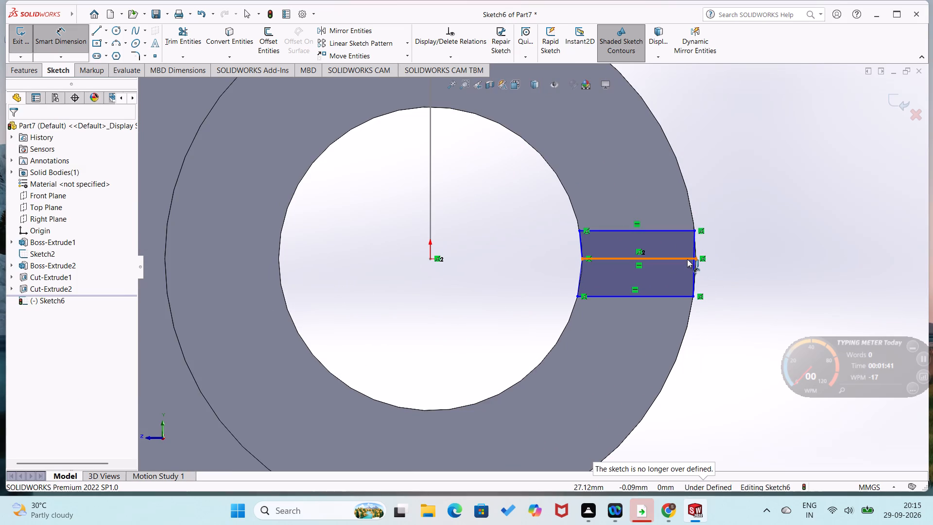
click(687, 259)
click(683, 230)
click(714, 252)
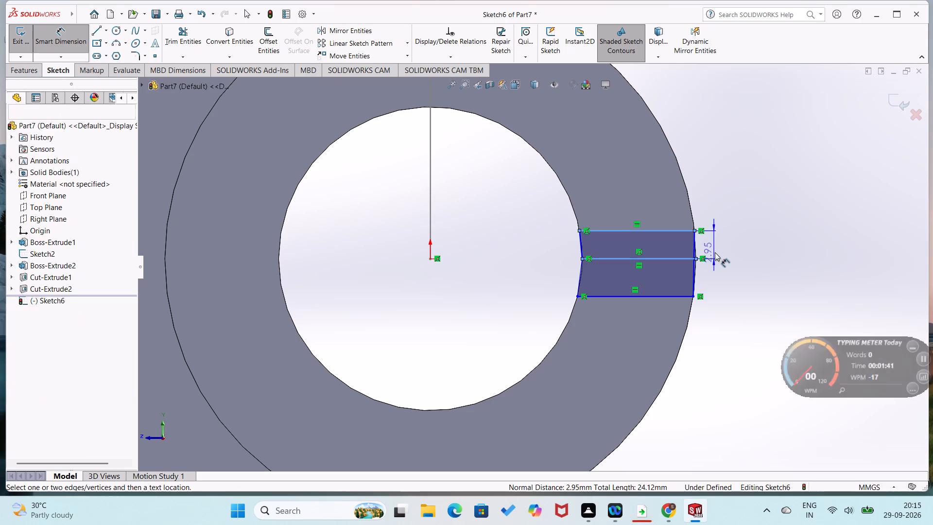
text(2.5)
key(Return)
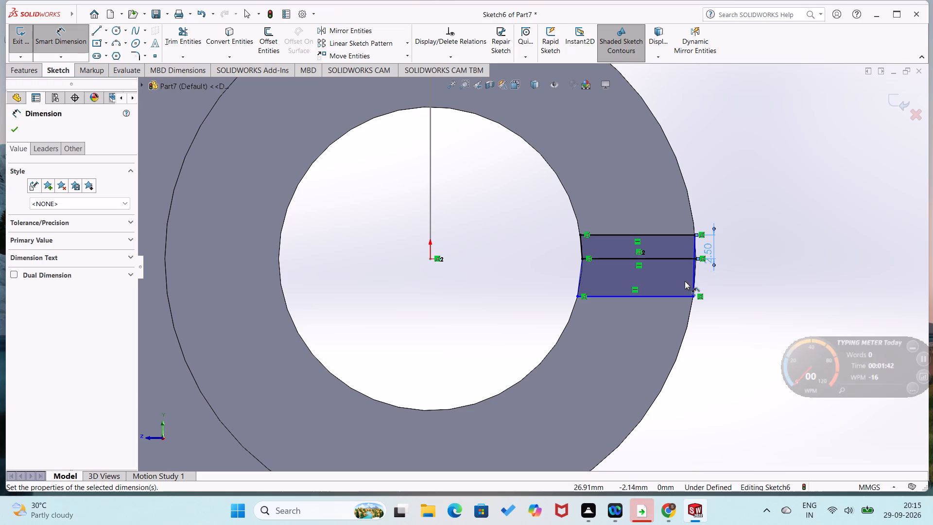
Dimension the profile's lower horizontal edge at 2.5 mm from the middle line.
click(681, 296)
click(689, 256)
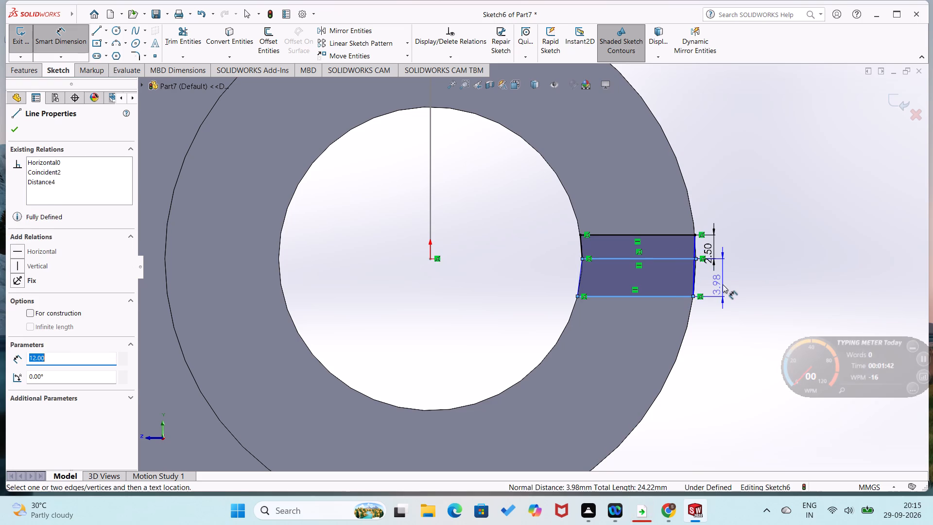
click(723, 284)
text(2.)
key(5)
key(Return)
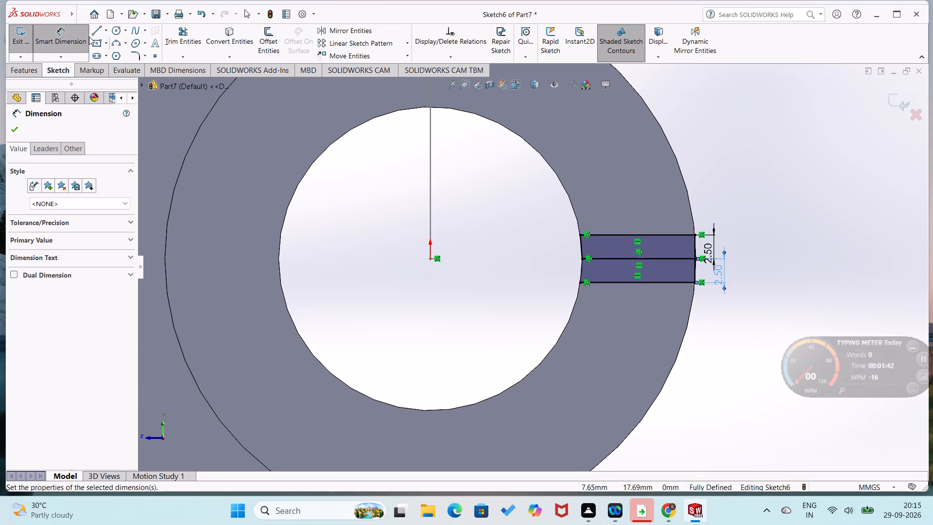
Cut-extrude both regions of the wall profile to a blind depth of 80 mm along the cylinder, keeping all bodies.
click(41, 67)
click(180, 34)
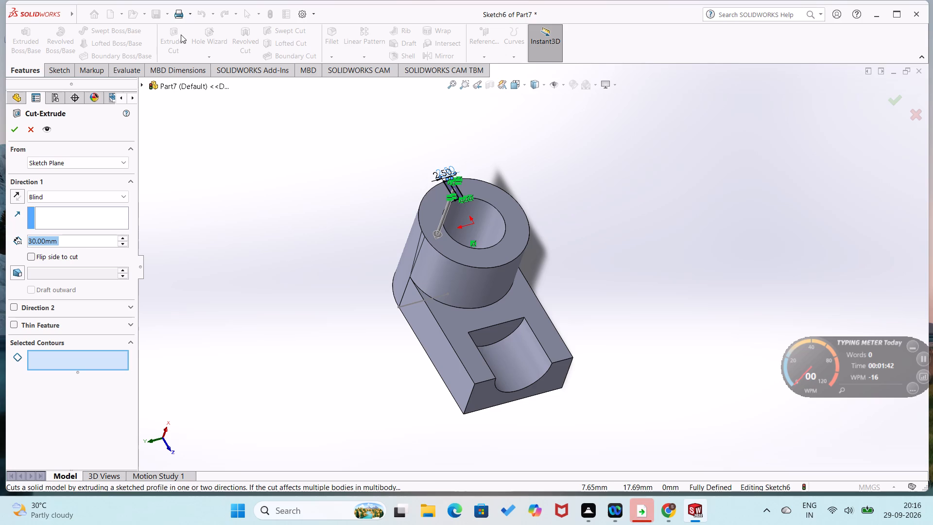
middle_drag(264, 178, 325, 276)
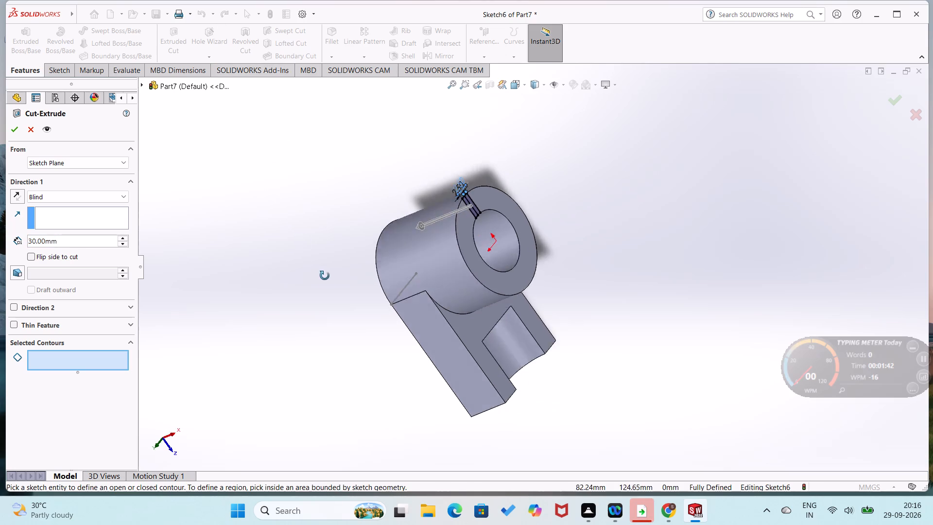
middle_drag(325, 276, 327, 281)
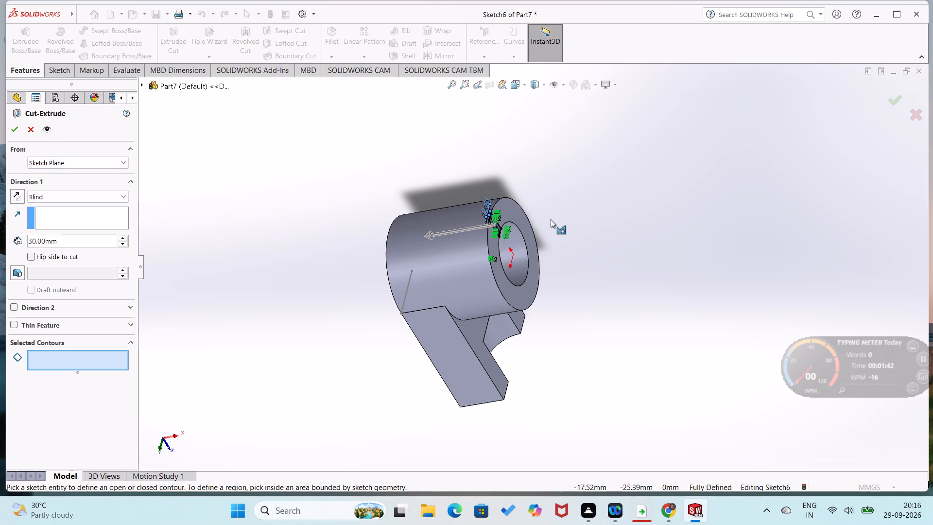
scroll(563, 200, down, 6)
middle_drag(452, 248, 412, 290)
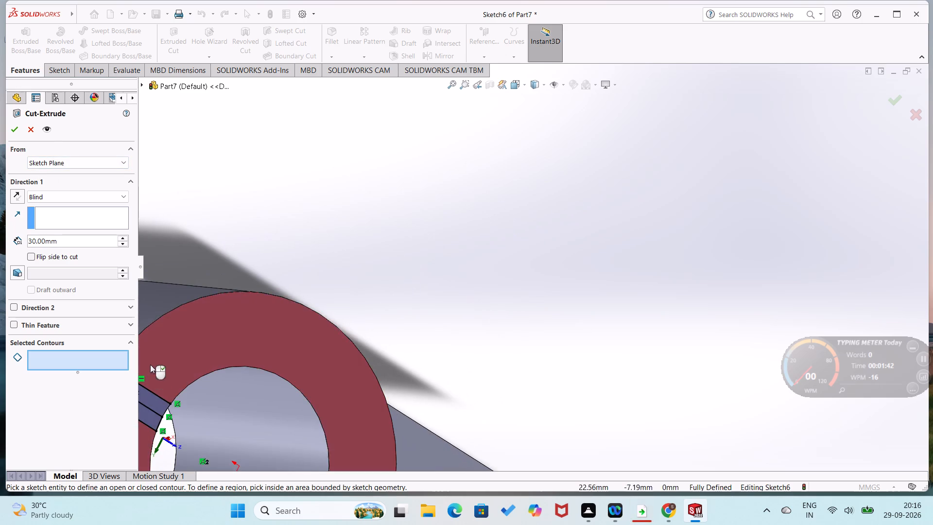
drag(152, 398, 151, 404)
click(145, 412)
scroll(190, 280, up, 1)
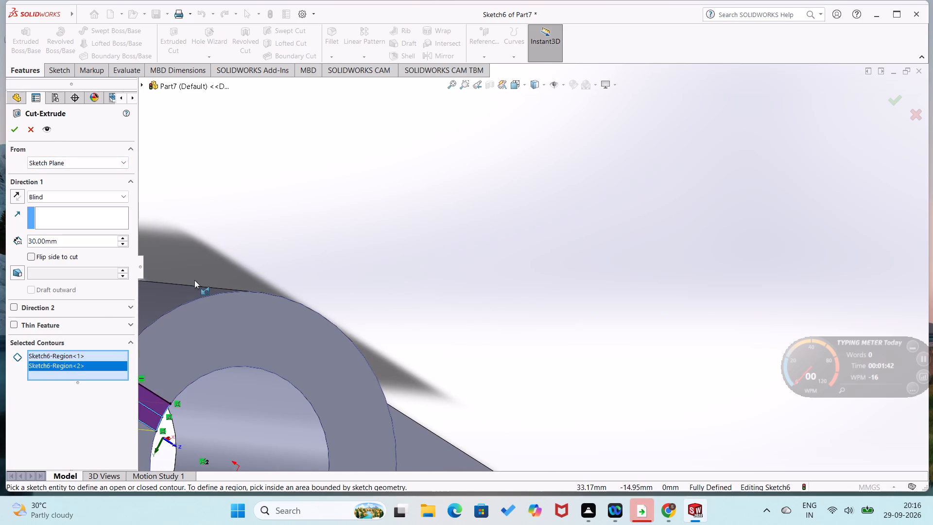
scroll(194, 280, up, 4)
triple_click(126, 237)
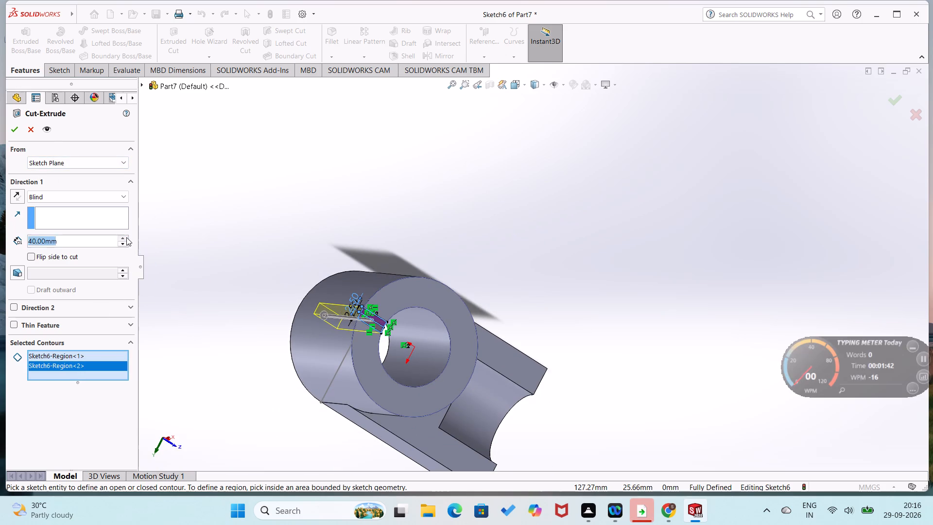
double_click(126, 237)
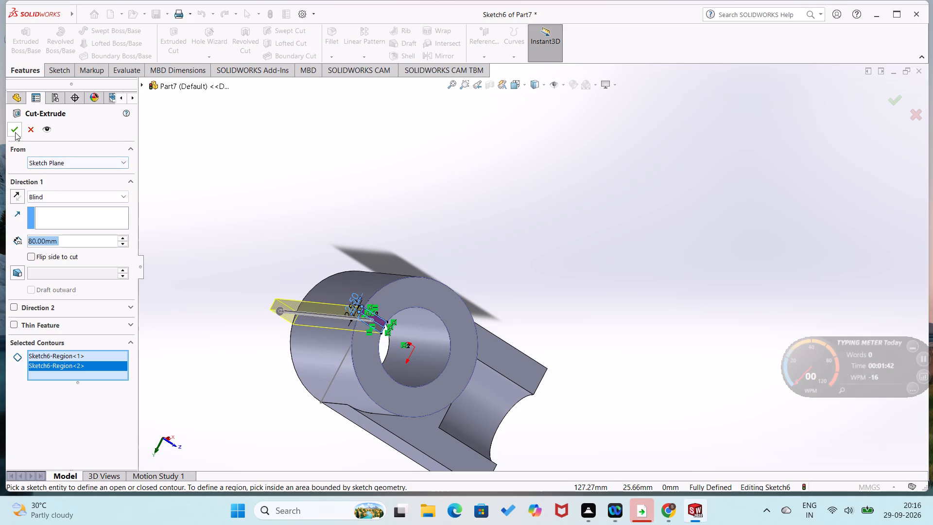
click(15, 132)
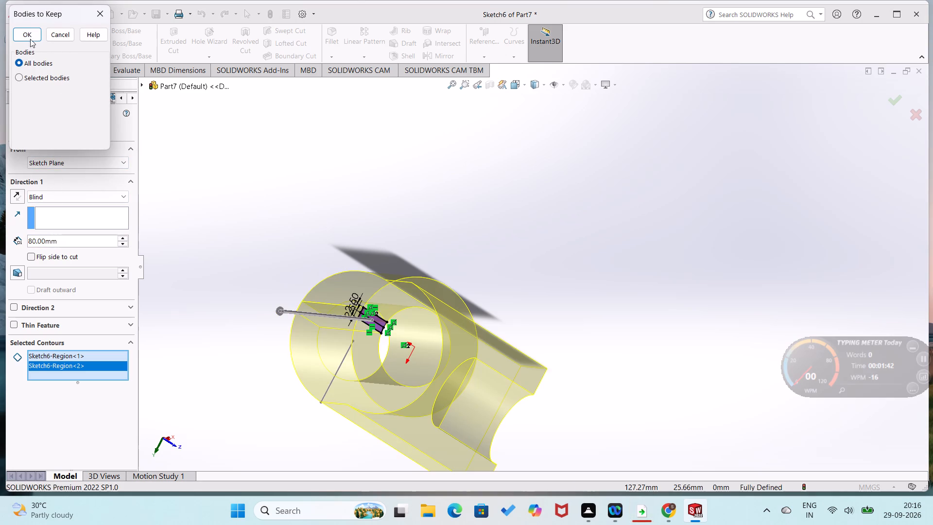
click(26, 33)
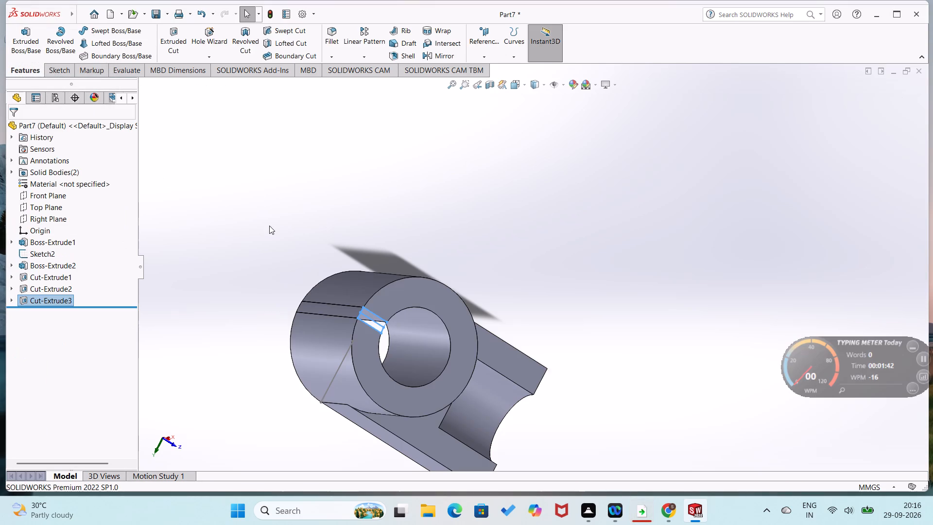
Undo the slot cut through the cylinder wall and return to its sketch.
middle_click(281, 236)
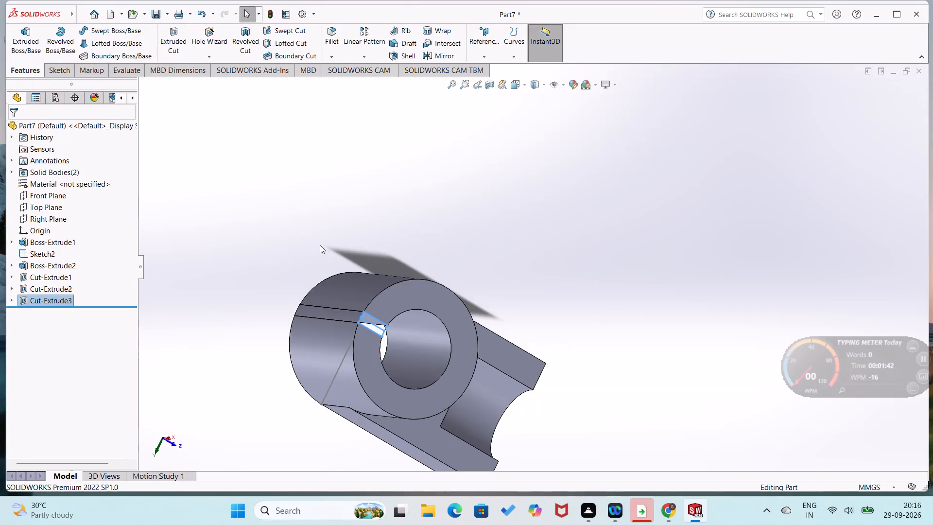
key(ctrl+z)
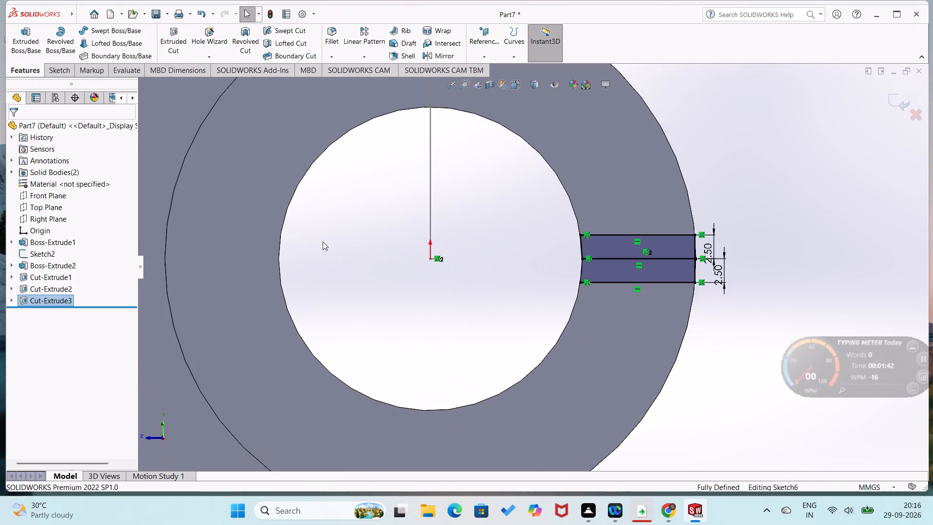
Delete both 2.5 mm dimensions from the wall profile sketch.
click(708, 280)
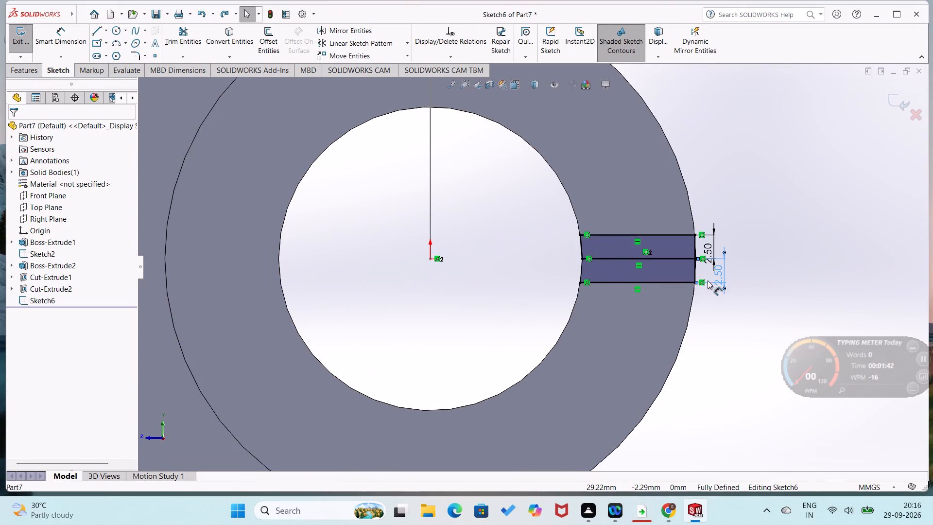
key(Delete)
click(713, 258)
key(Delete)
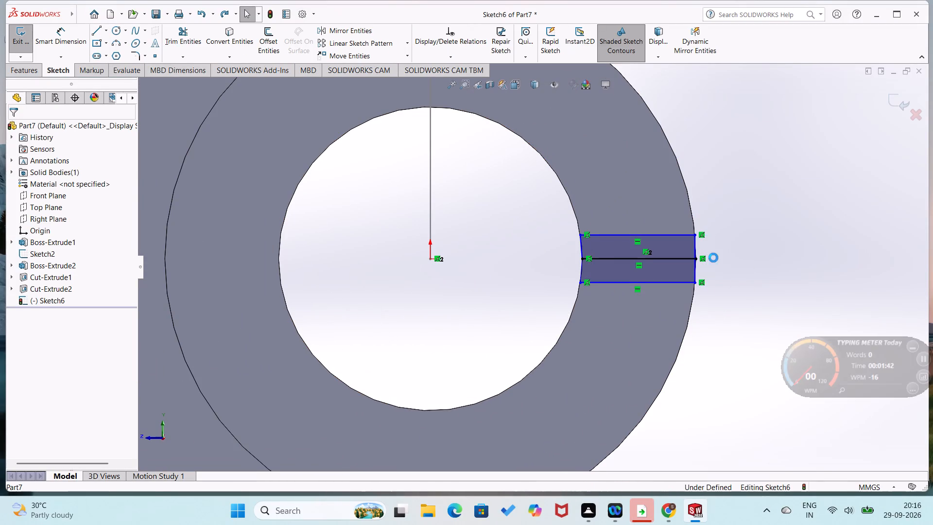
Delete all lines of the wall profile, including the 12 mm middle line and the short segments along the bore and outer edge.
click(693, 279)
key(Delete)
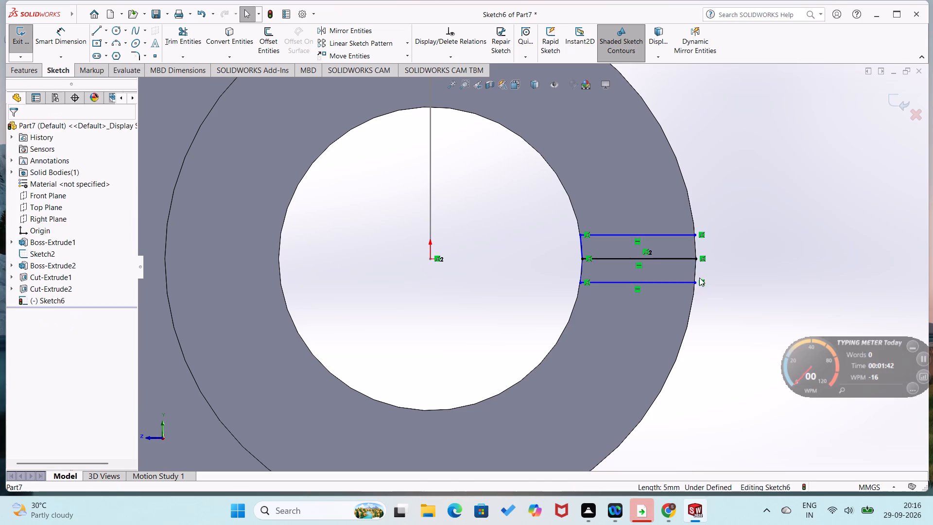
right_drag(740, 266, 690, 302)
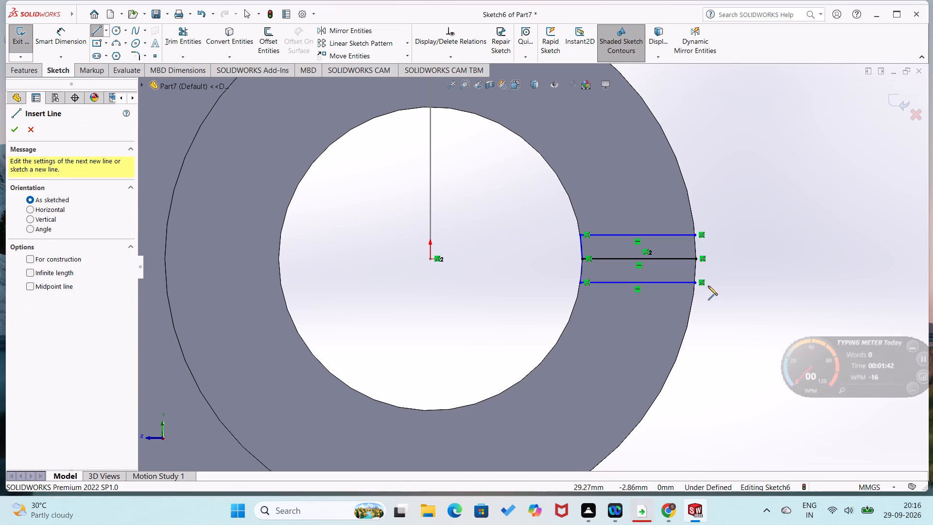
key(Escape)
drag(696, 261, 697, 261)
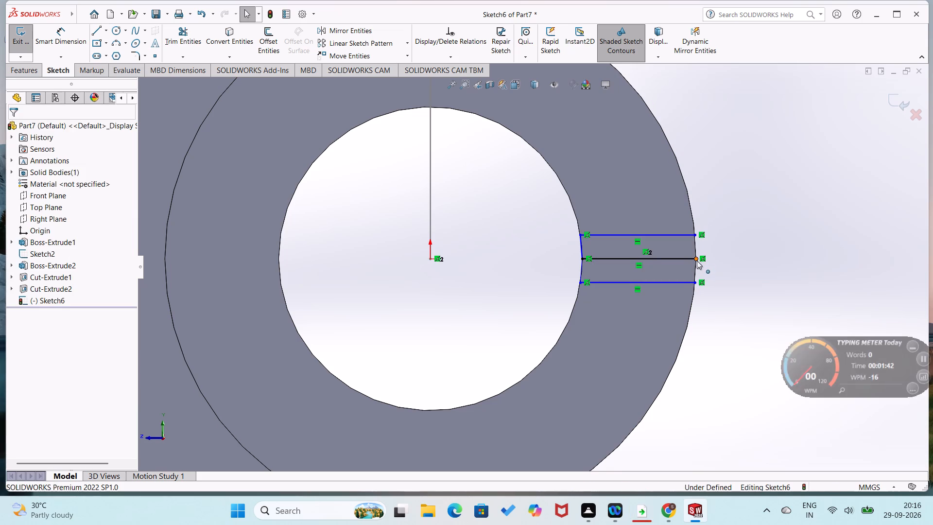
drag(697, 261, 726, 262)
click(689, 259)
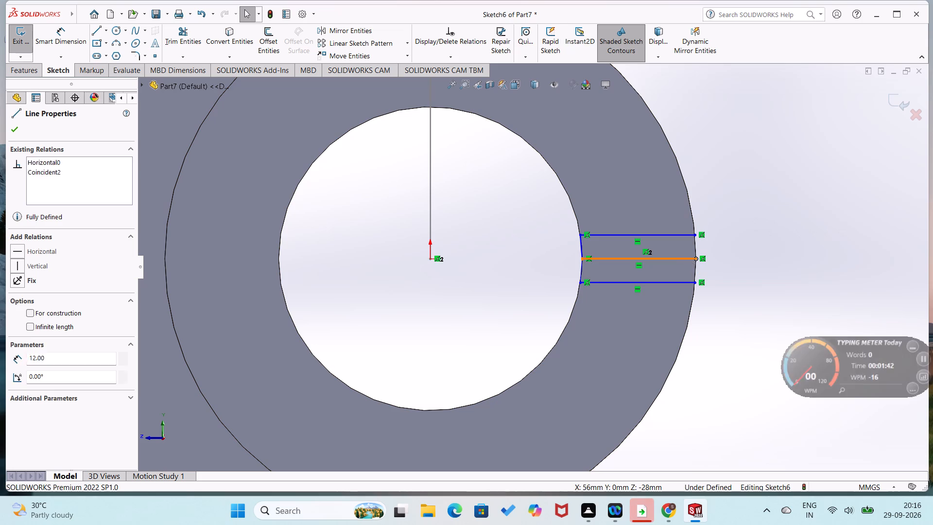
key(Delete)
click(685, 233)
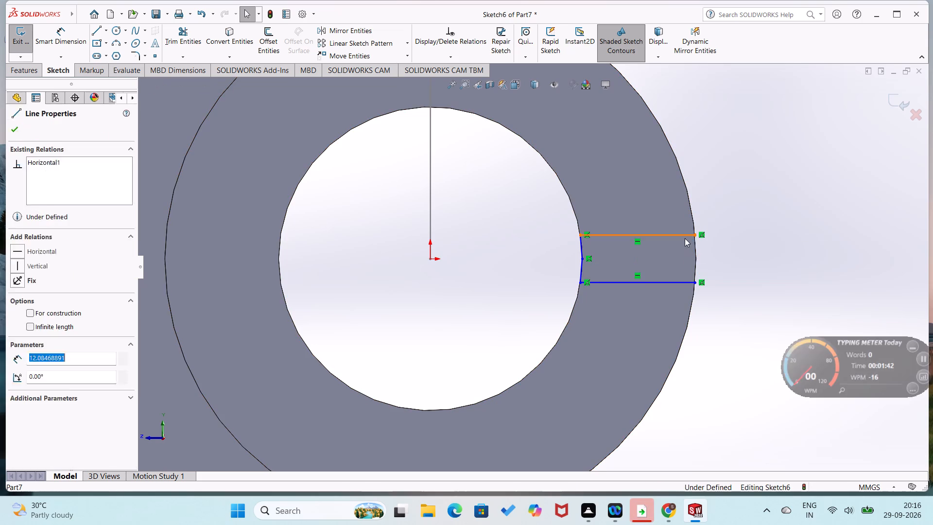
key(Delete)
click(672, 281)
key(Delete)
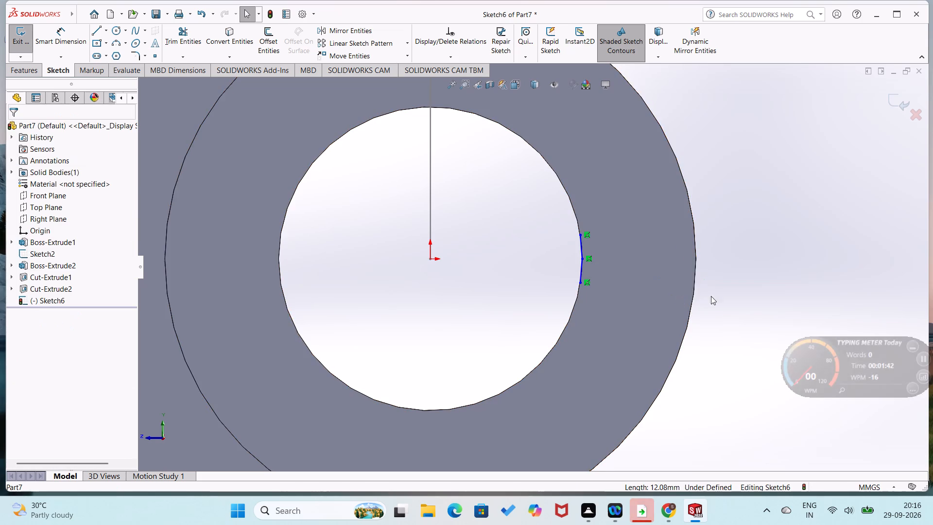
click(580, 268)
key(Delete)
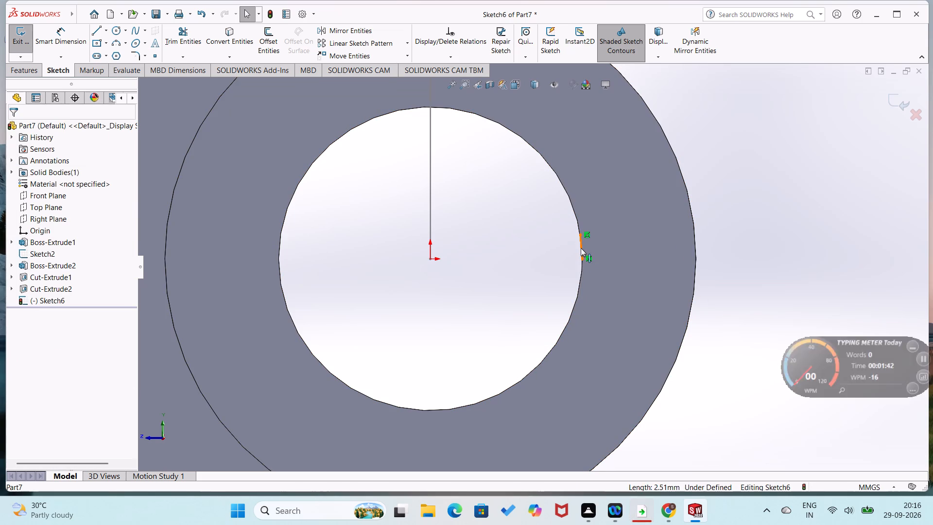
click(581, 248)
key(Delete)
Sketch a closed rectangular profile about 14.3 mm long across the cylinder wall, with a short horizontal reference line from the outer edge at centre height.
right_drag(808, 274, 652, 275)
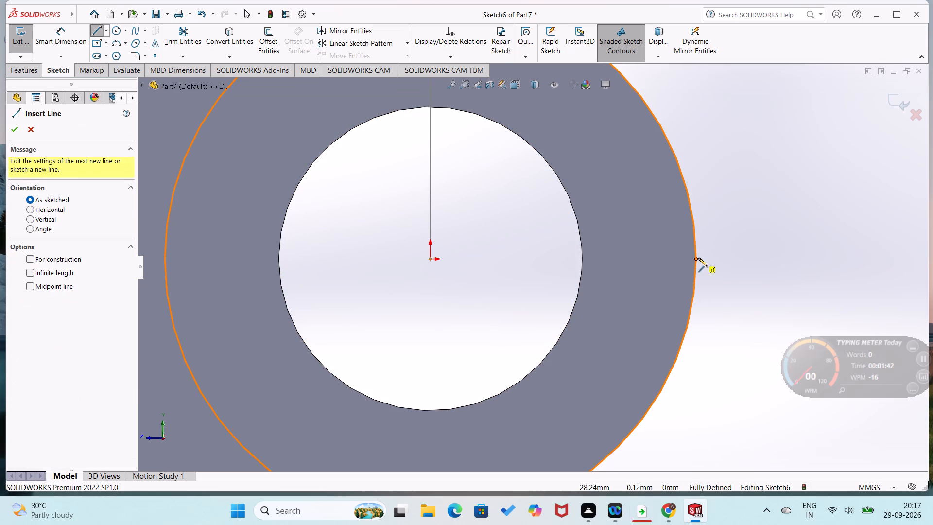
click(696, 258)
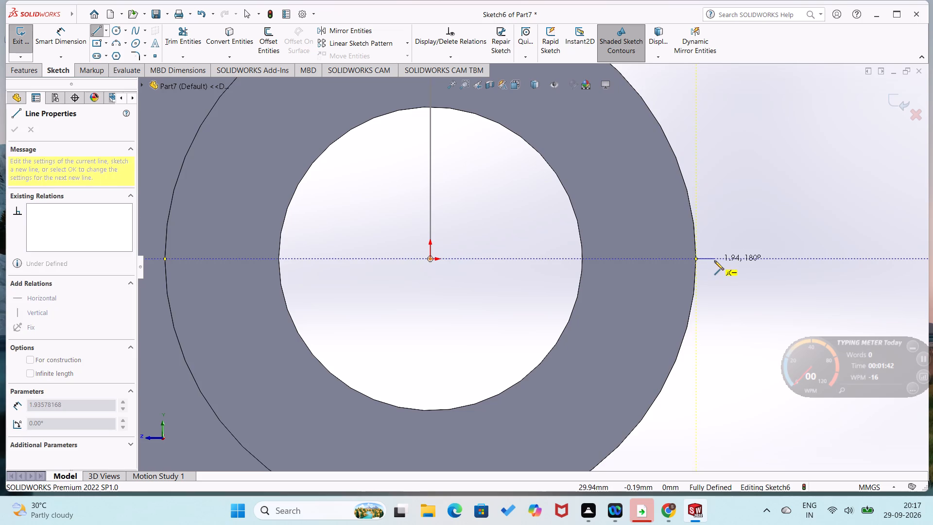
click(716, 261)
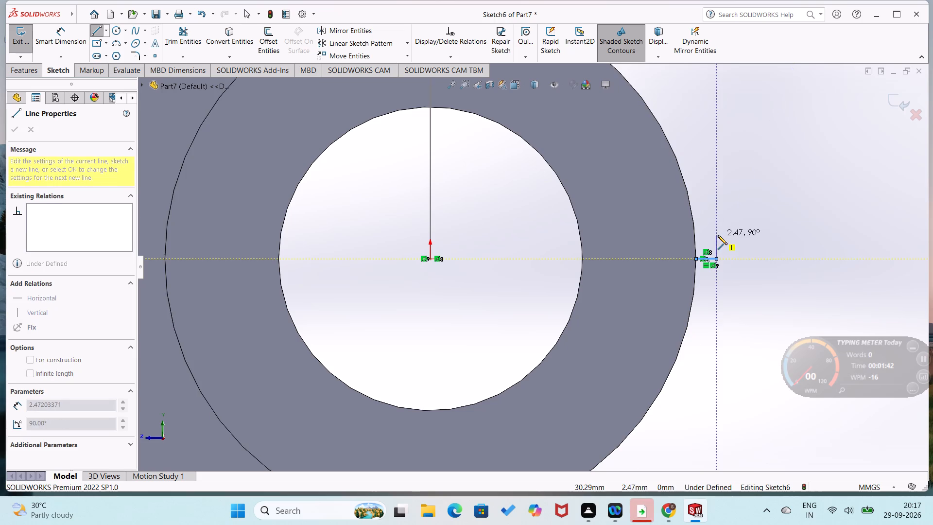
click(718, 235)
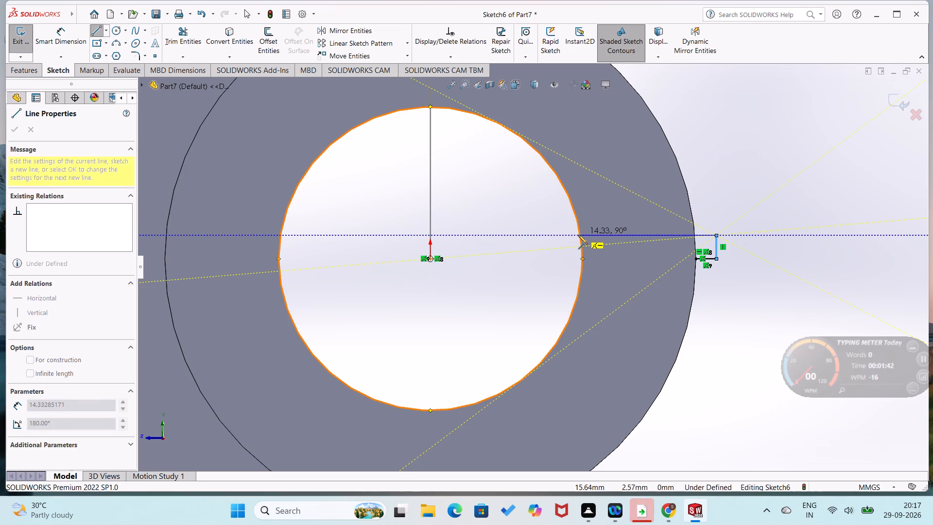
click(578, 235)
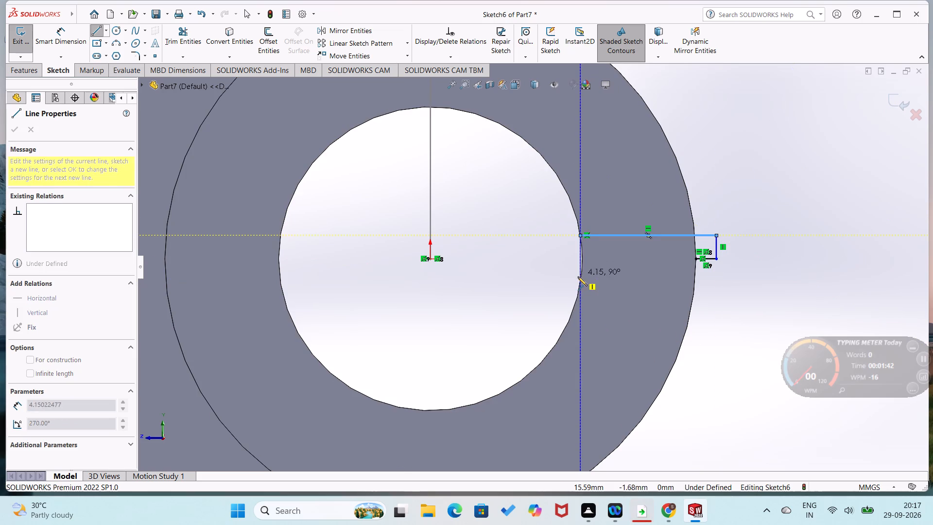
click(577, 287)
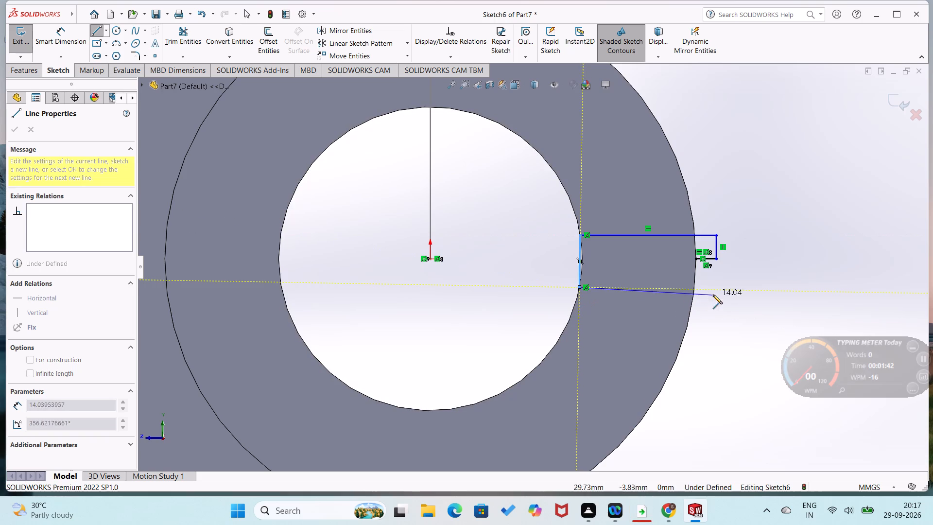
click(714, 287)
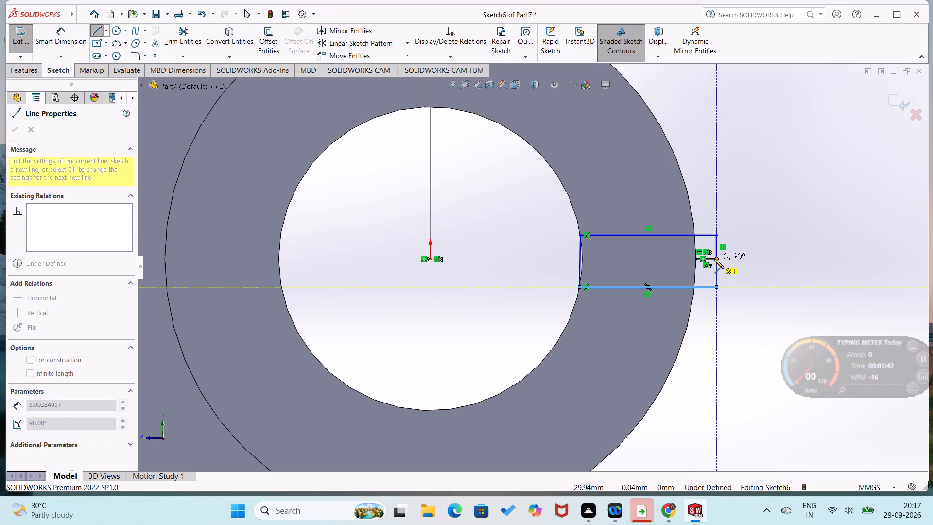
click(714, 259)
Dimension the profile's upper and lower lines at 2.5 mm each from the short horizontal centre line.
right_drag(742, 298, 769, 182)
scroll(718, 245, down, 4)
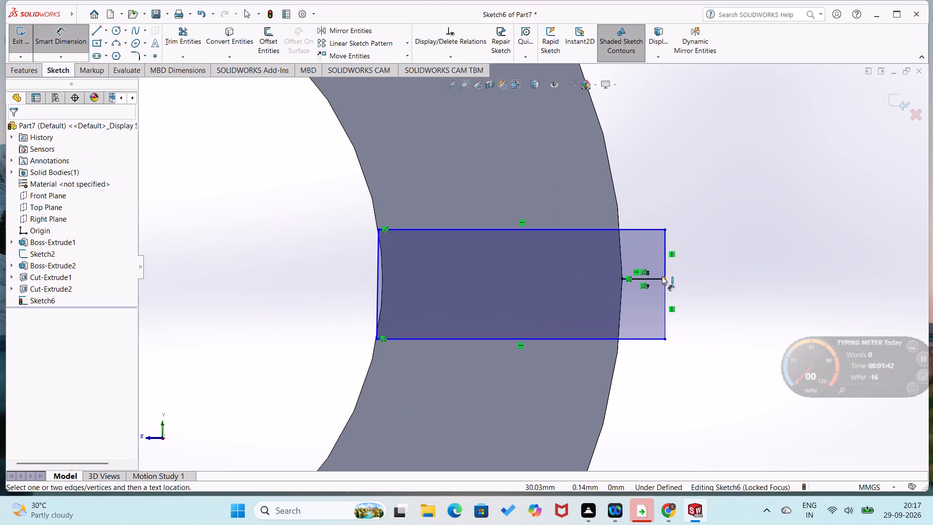
click(660, 277)
click(652, 228)
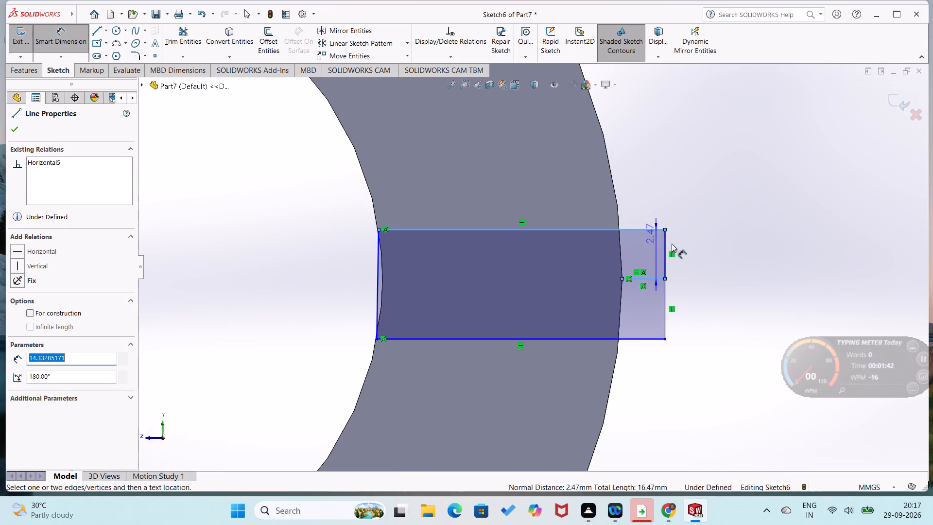
click(684, 257)
text(2.)
key(5)
key(Return)
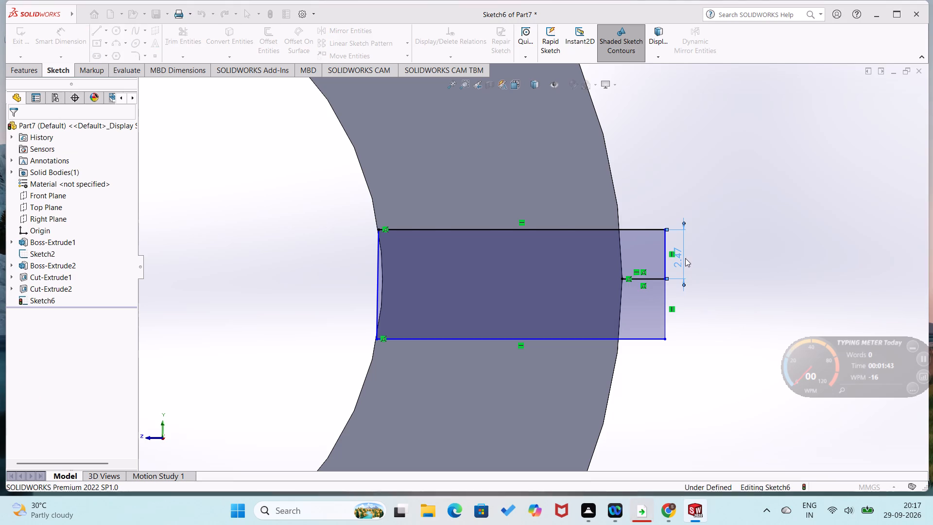
drag(637, 338, 639, 330)
click(657, 277)
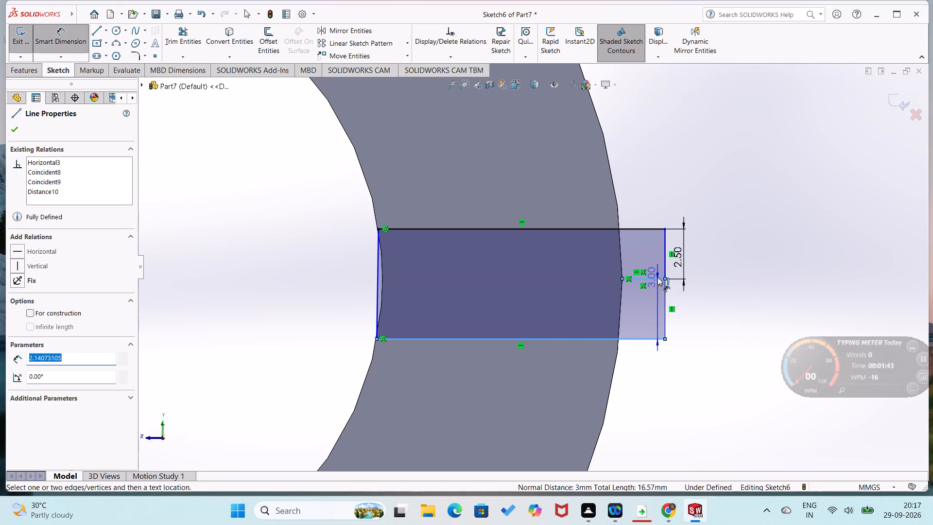
click(686, 310)
text(2.5)
key(Return)
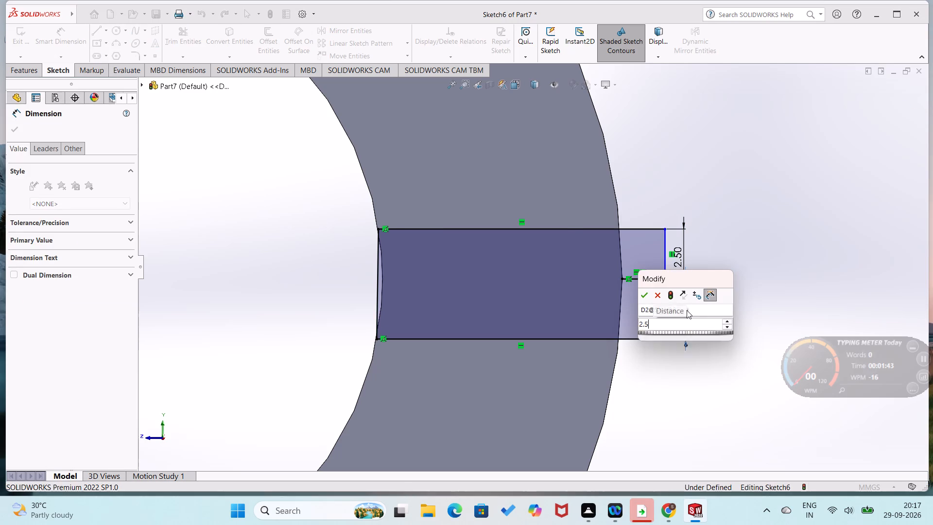
click(669, 360)
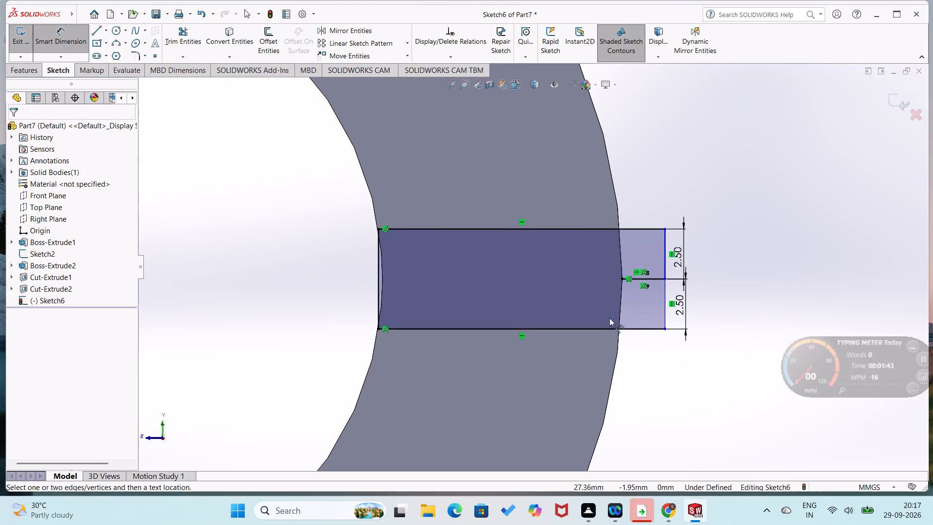
Dimension the length of the wall profile's upper line, accepting its drawn length.
drag(648, 228, 648, 224)
click(655, 204)
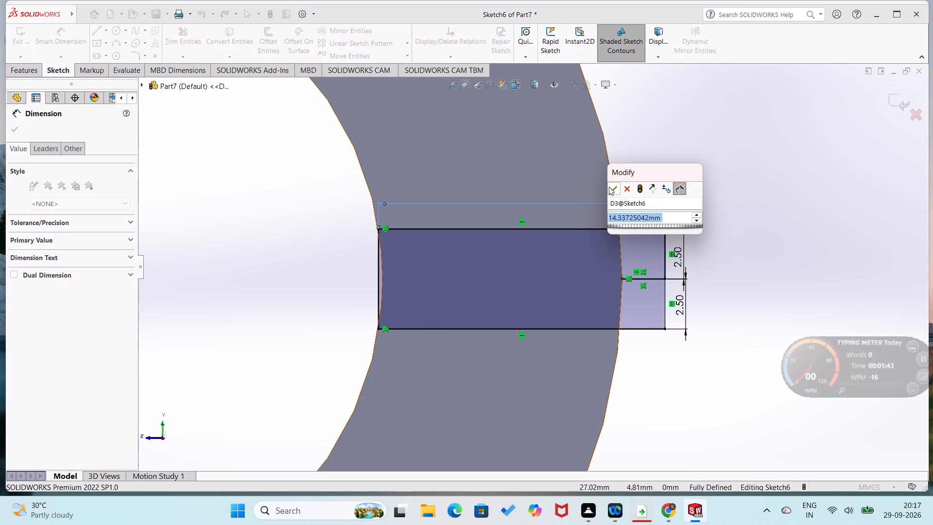
click(609, 187)
Cut-extrude all three regions of the wall profile to a blind depth of 80 mm along the cylinder, and show the part in isometric view.
click(33, 68)
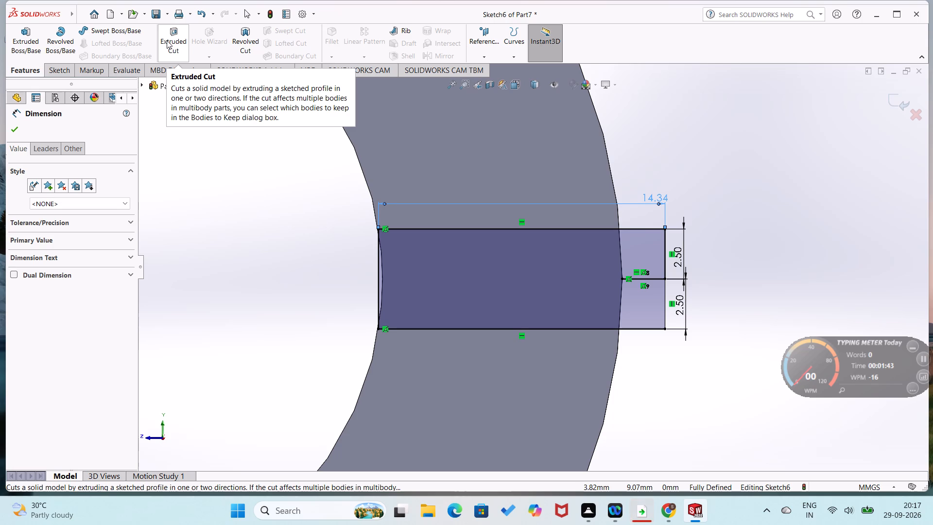
click(169, 35)
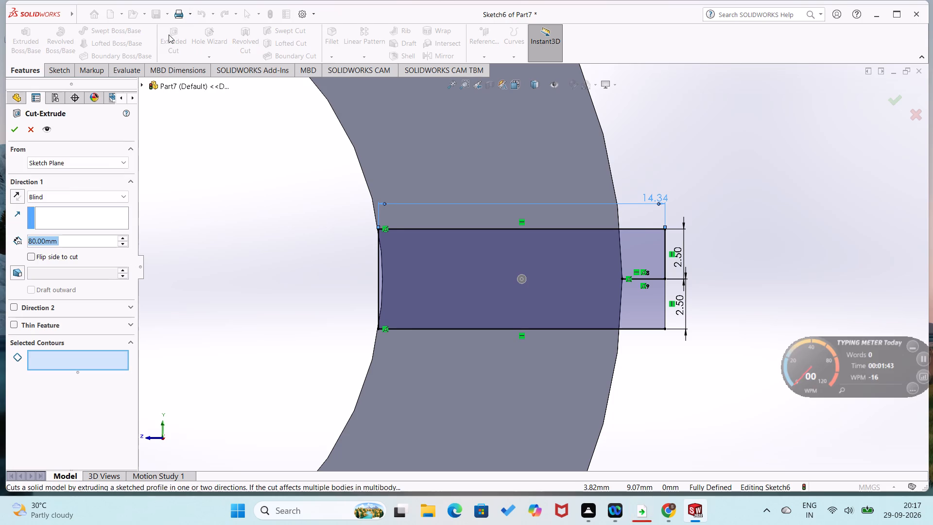
scroll(380, 258, up, 1)
middle_drag(448, 297, 446, 300)
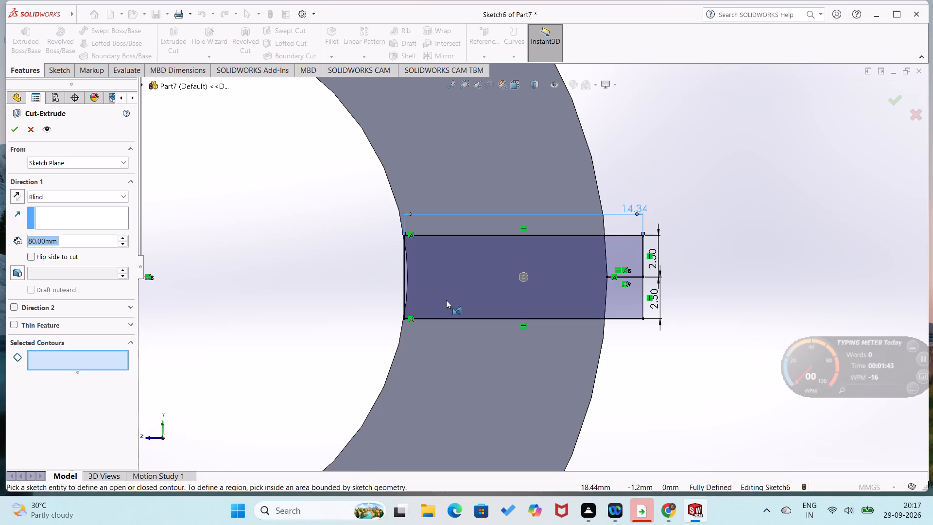
middle_drag(446, 300, 501, 314)
scroll(501, 314, up, 1)
scroll(575, 354, up, 2)
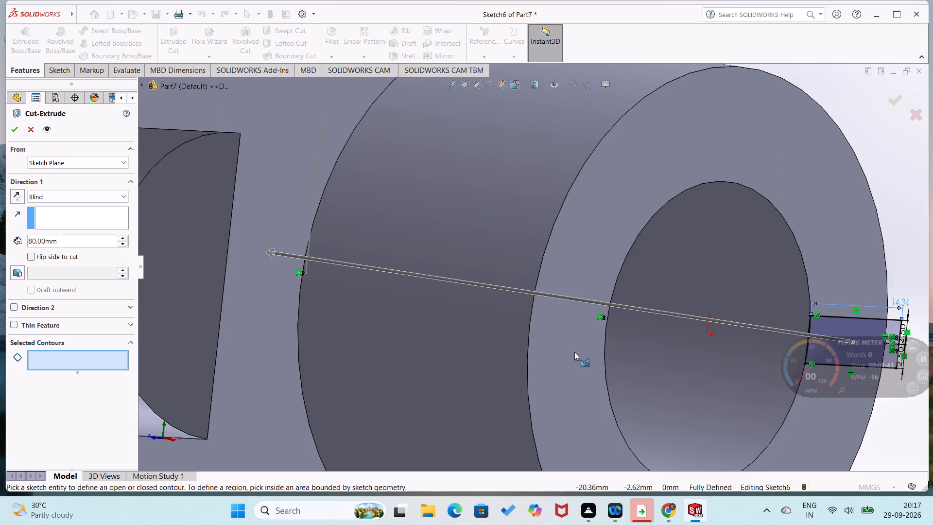
scroll(574, 350, up, 3)
middle_drag(639, 352, 580, 374)
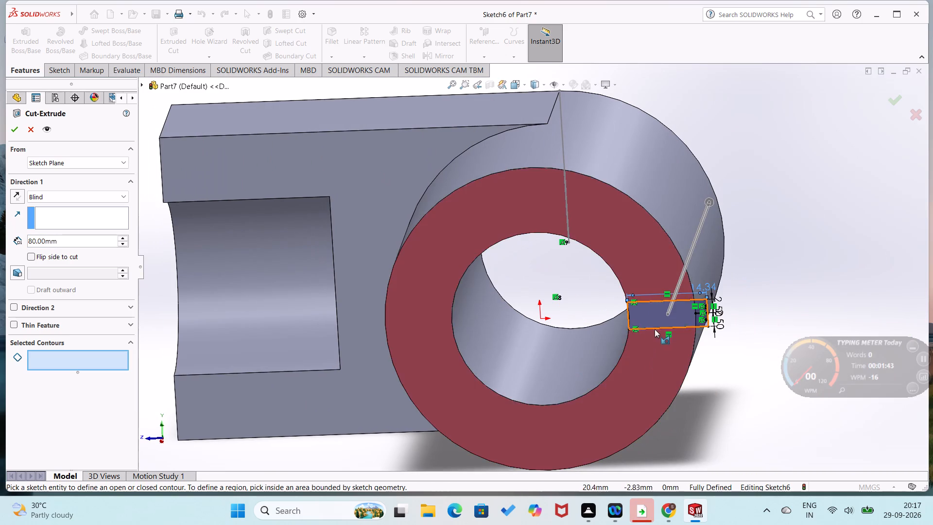
click(661, 319)
scroll(687, 312, down, 4)
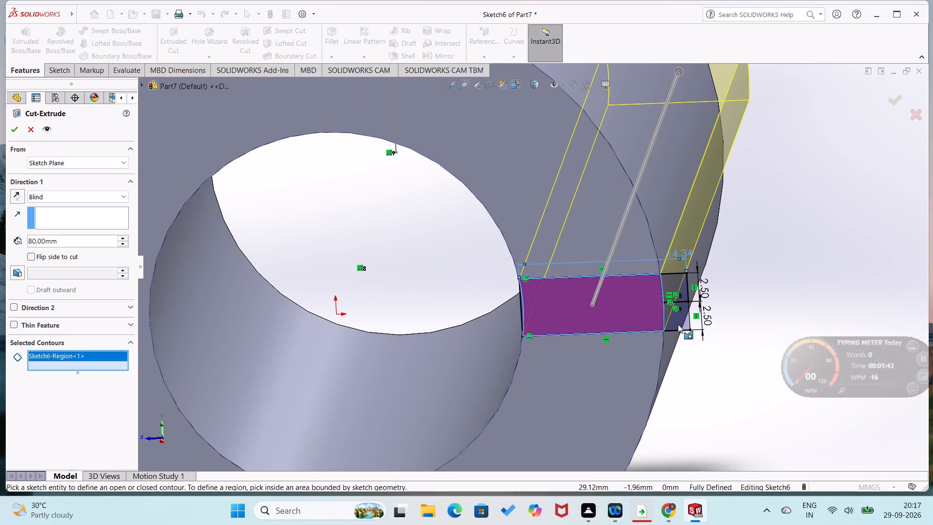
click(678, 324)
click(679, 296)
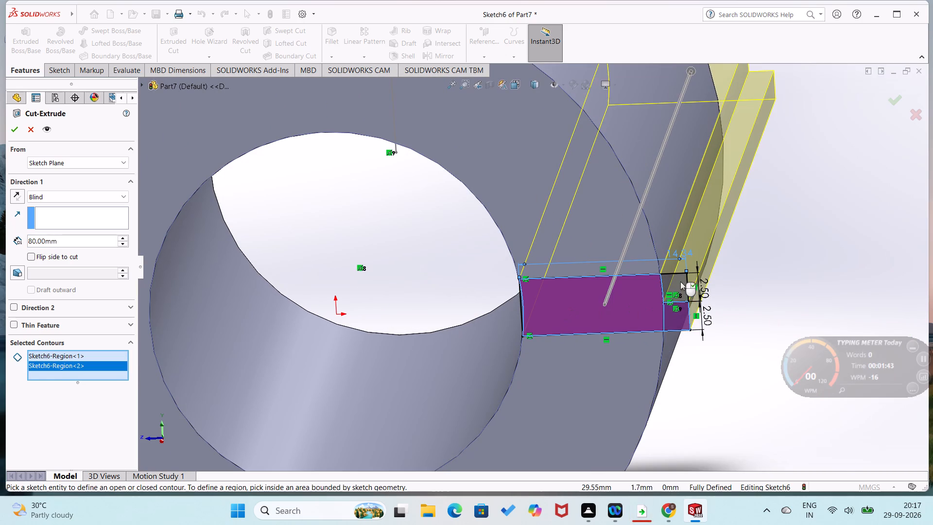
click(680, 281)
click(12, 133)
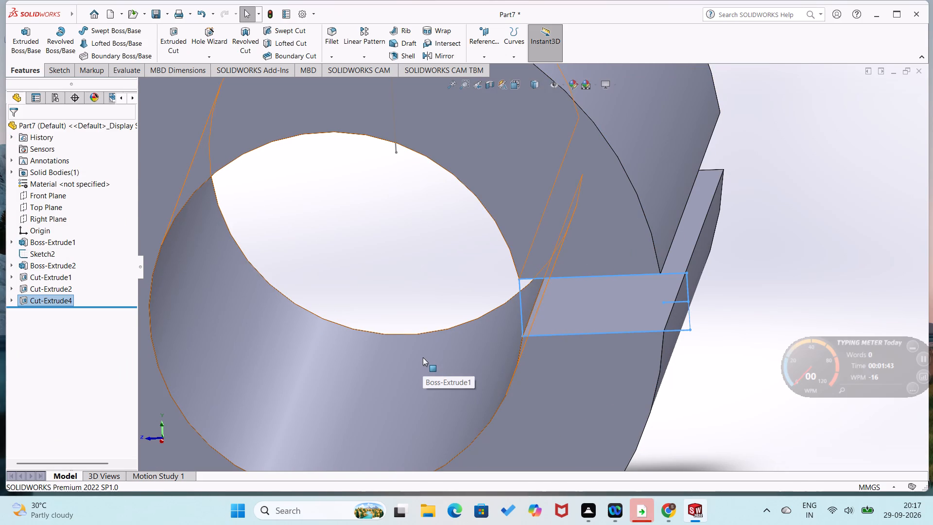
key(ctrl+7)
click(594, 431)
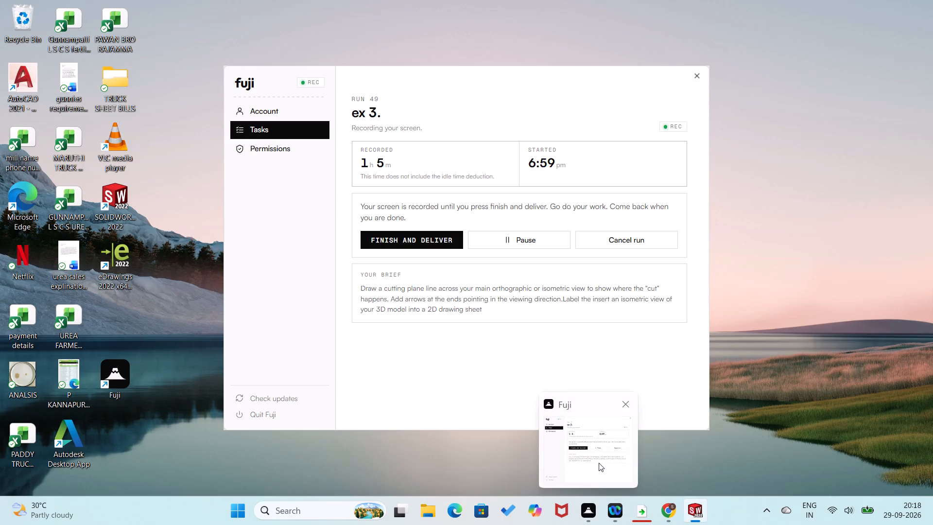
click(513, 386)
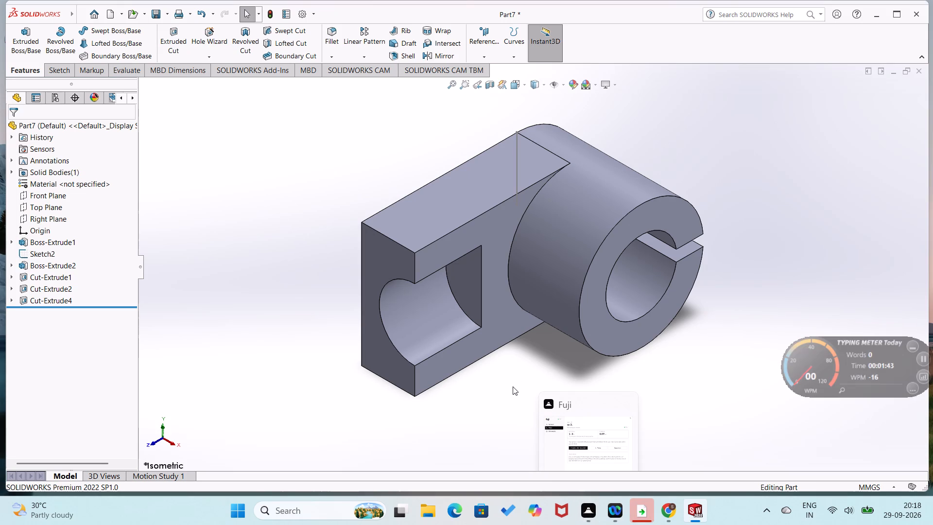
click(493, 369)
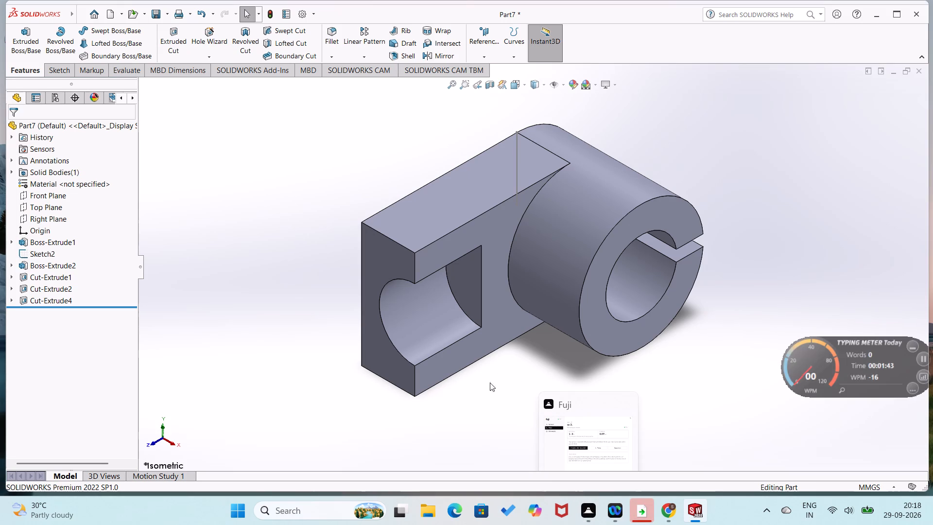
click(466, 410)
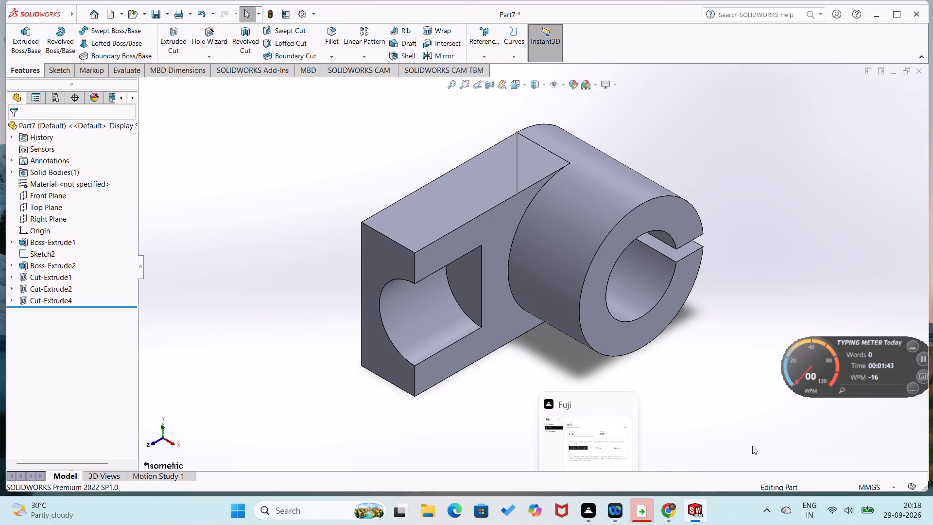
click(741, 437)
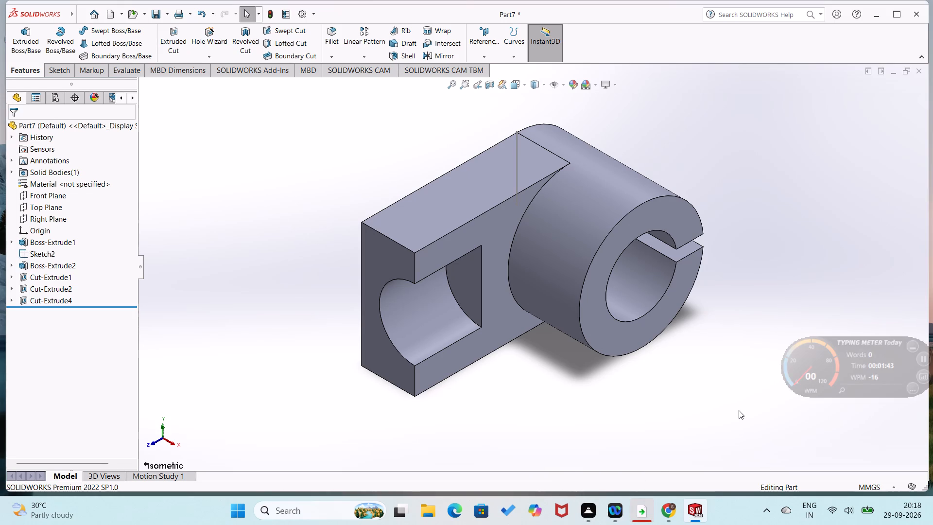
Save the part as tues3333 in the Documents folder.
key(ctrl+s)
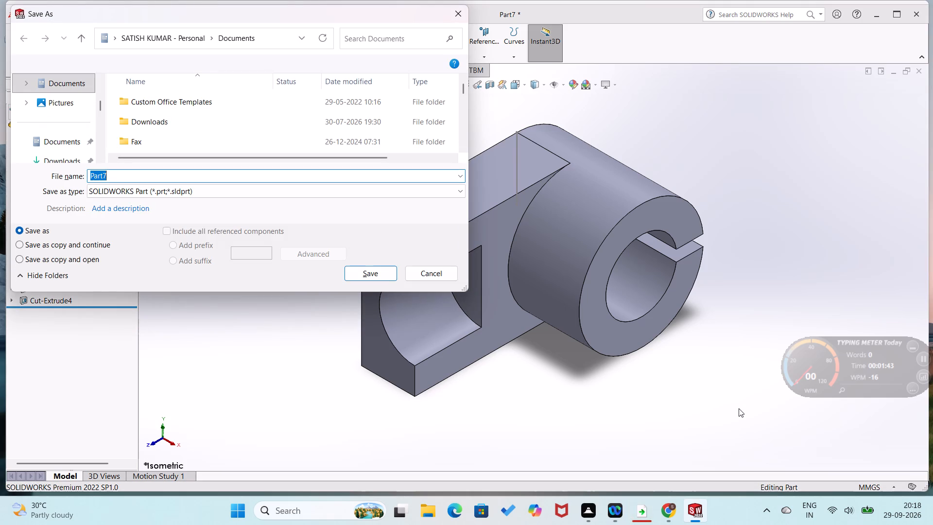
text(tues)
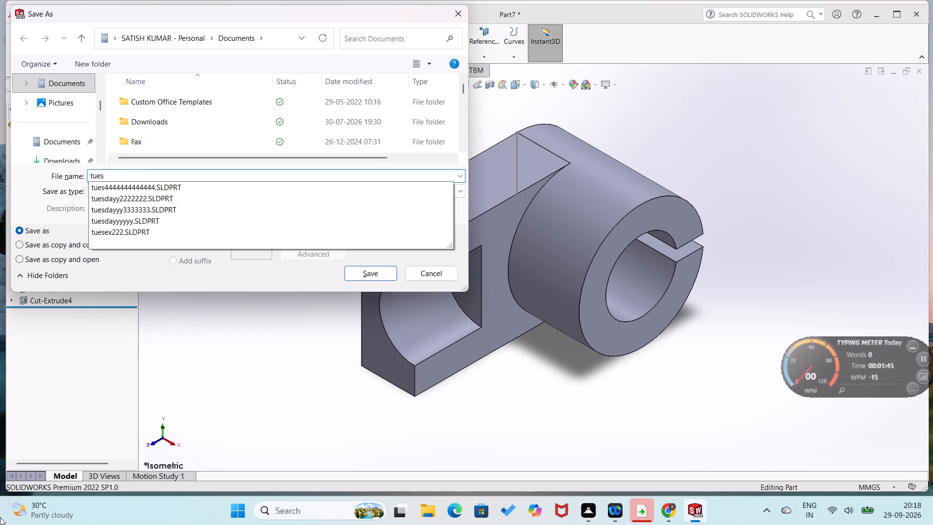
text(3333)
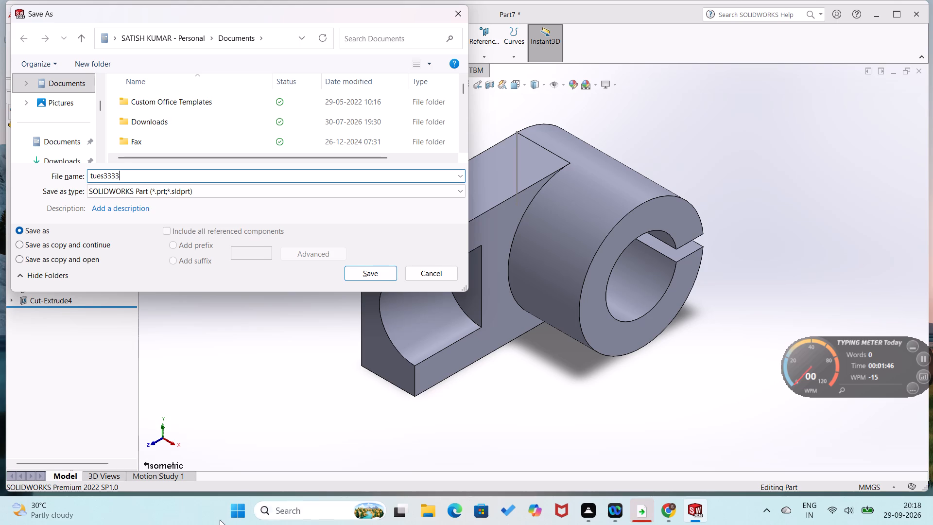
click(379, 274)
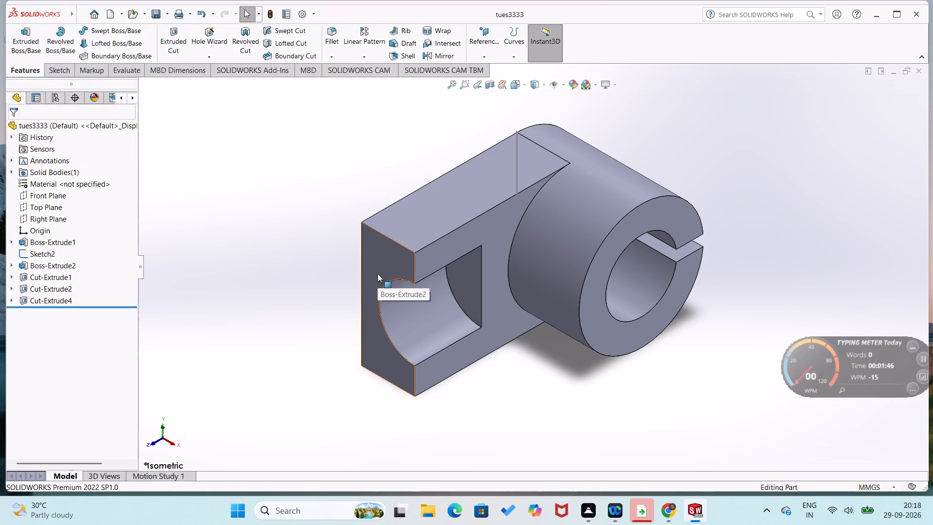